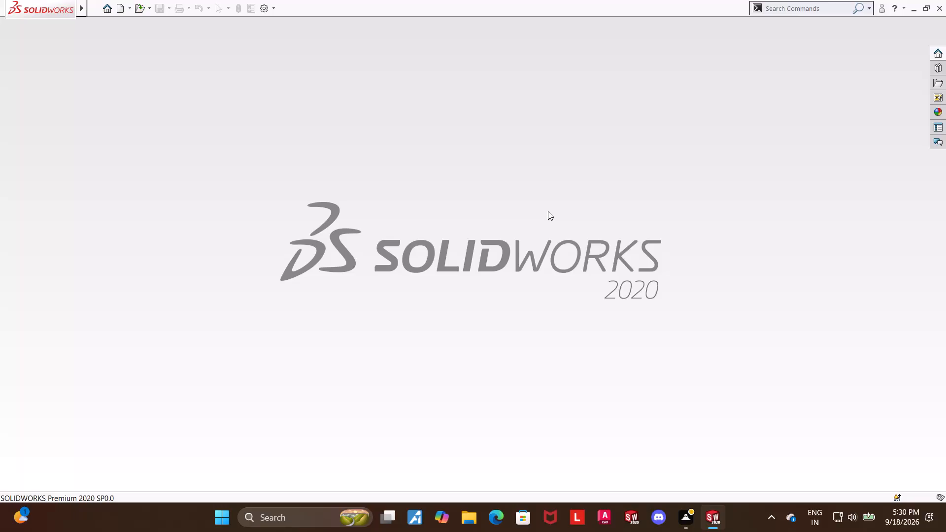
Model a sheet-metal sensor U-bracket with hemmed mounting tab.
Create a new part document.
left_click(117, 9)
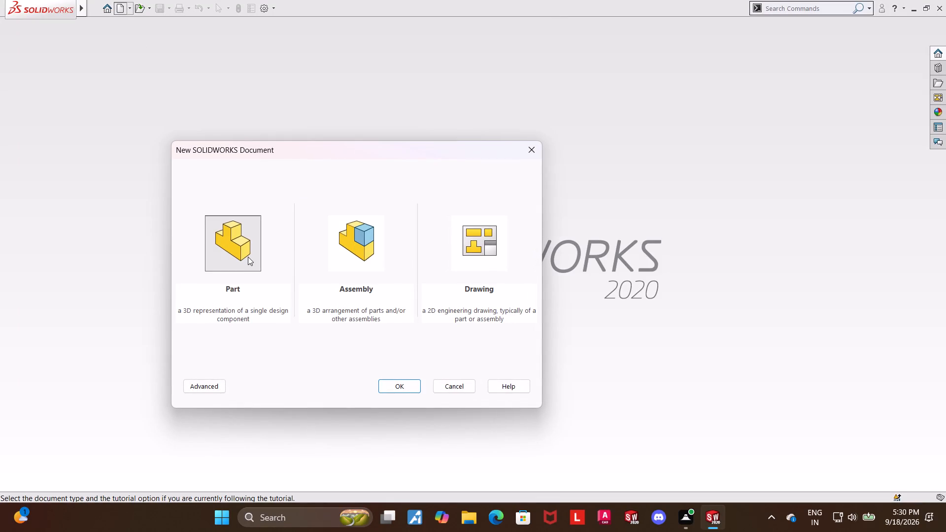
double_click(248, 257)
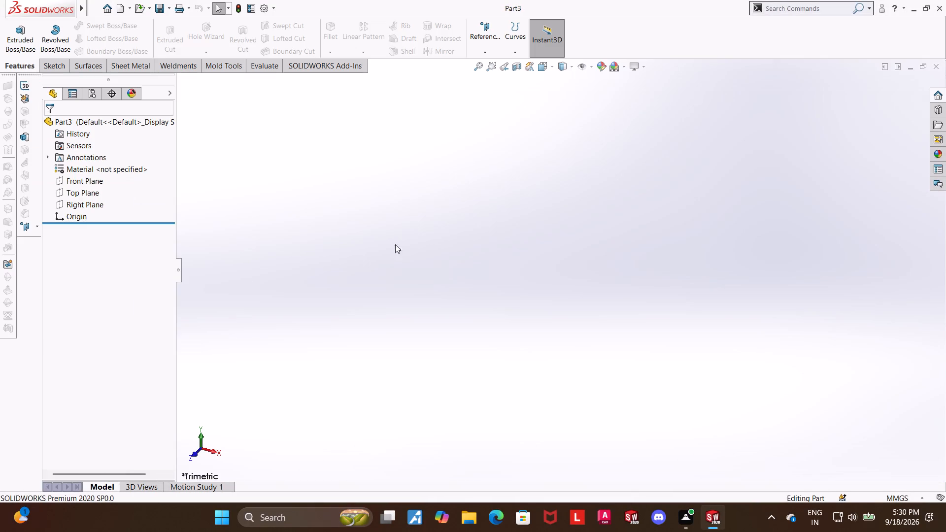
Sketch a center rectangle on the Top Plane, centred on the origin, about 165 mm wide and 119 mm high.
left_click(85, 192)
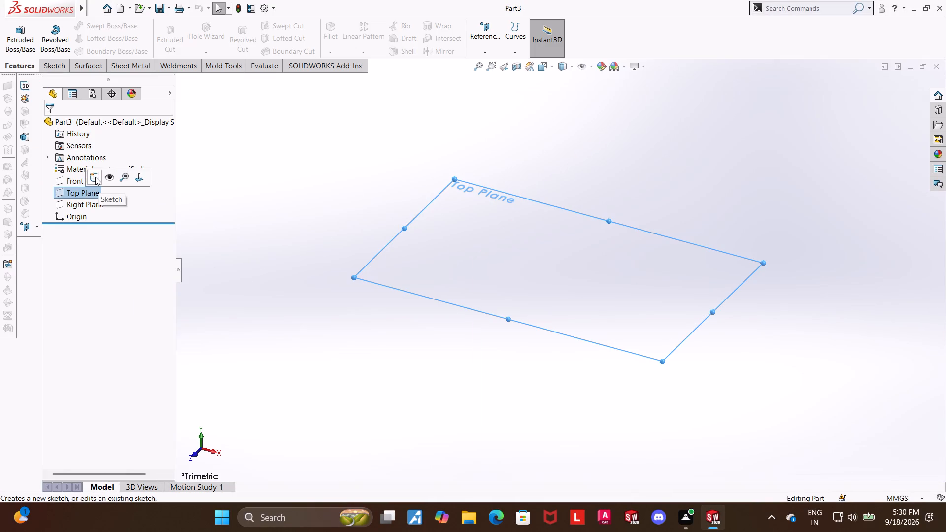
left_click(95, 176)
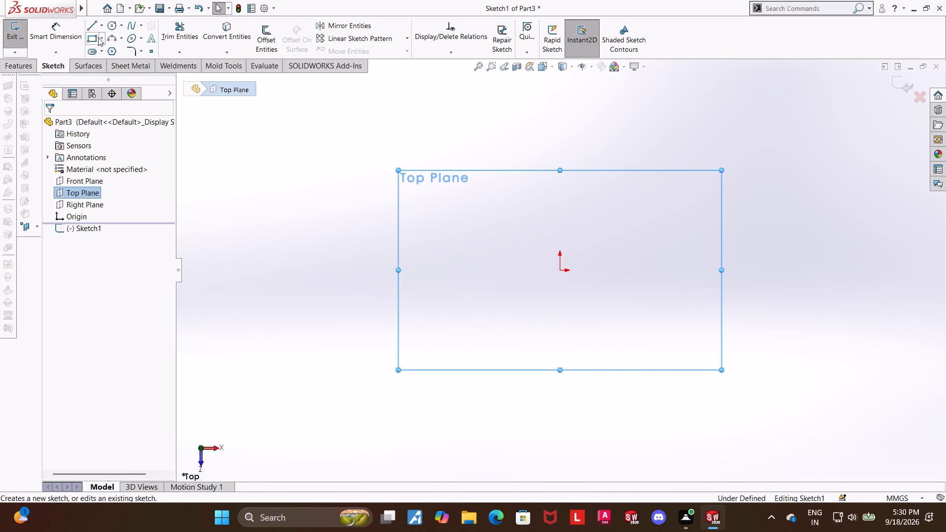
left_click(100, 38)
left_click(109, 66)
left_click(558, 269)
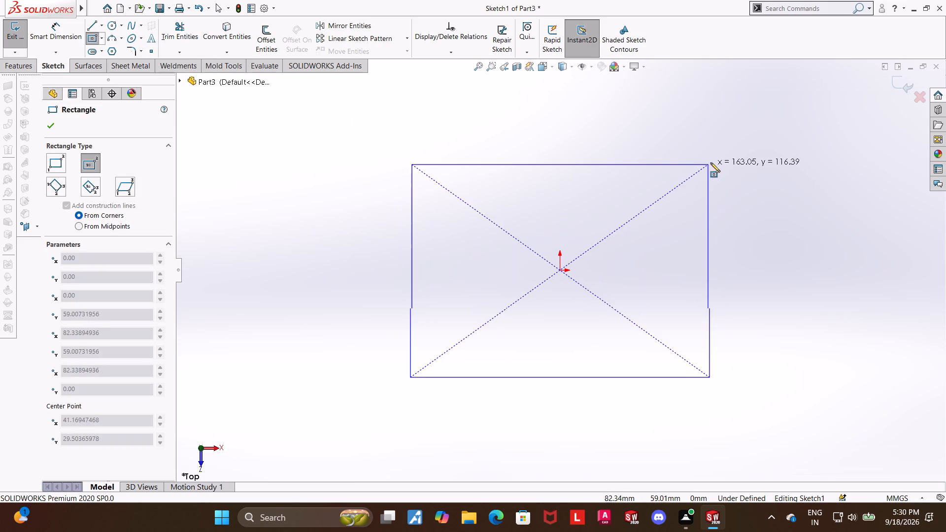
left_click(710, 163)
key("Escape")
Dimension the rectangle to 30 mm high and 35 mm wide, and close the sketch.
left_click(63, 29)
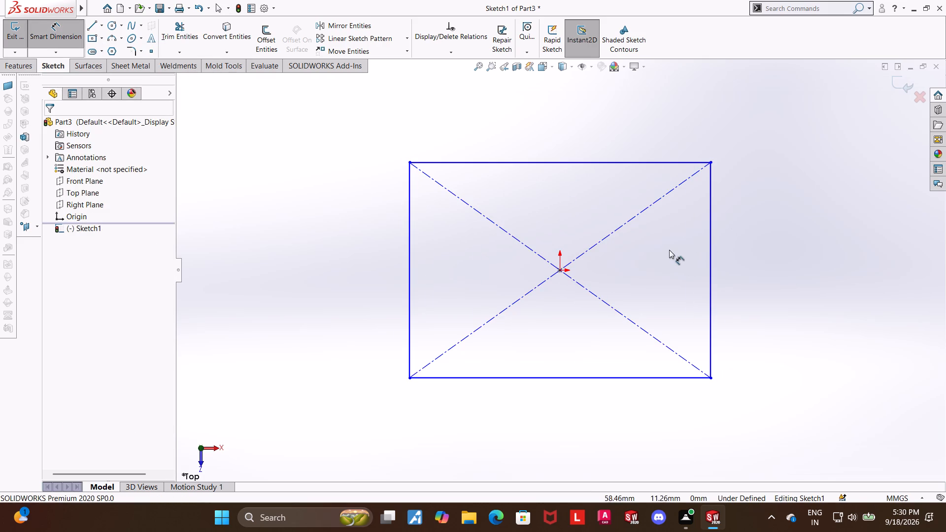
left_click(712, 266)
left_click(808, 262)
key("3")
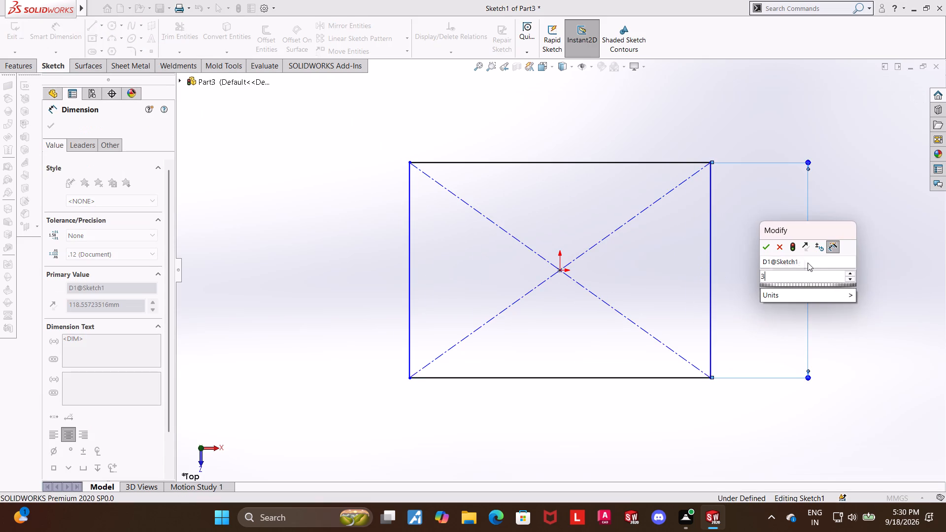
key("0")
key("Return")
key("Escape")
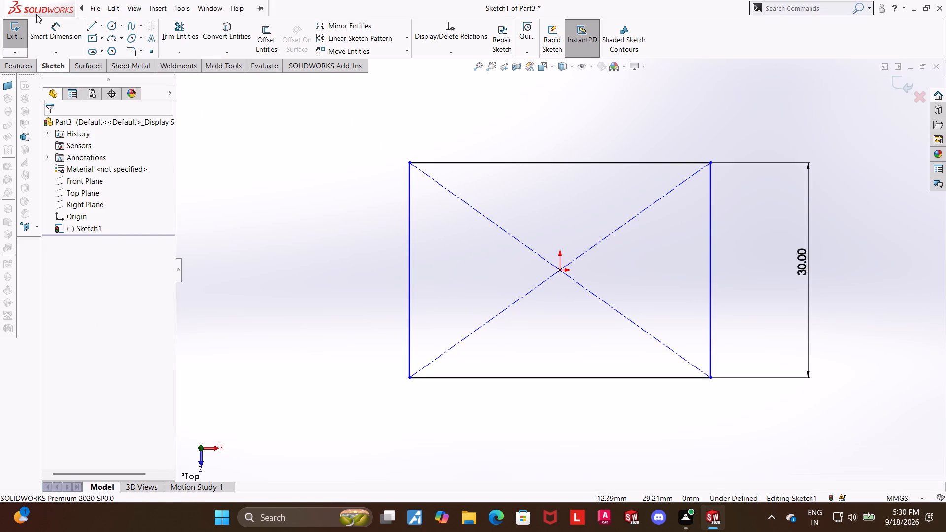
left_click(47, 24)
left_click(458, 160)
left_click(459, 147)
type("35")
key("Return")
key("Escape")
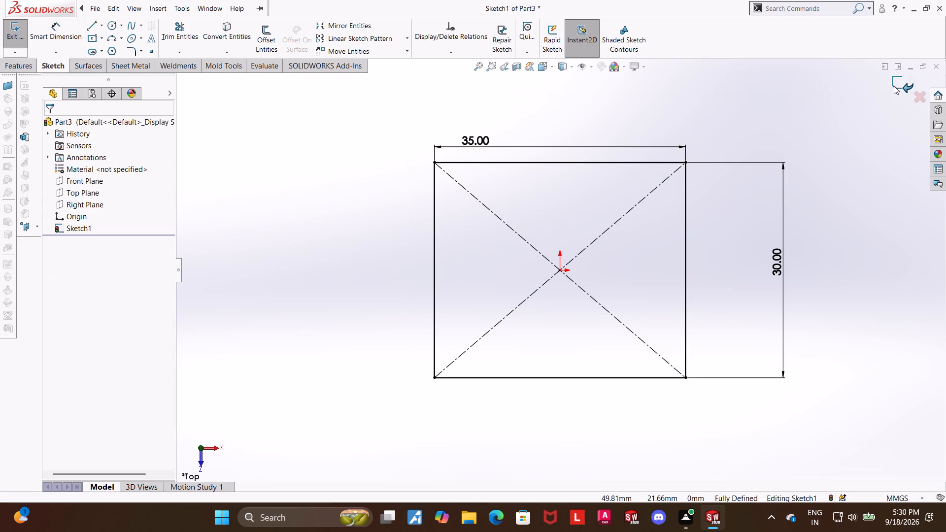
left_click(894, 86)
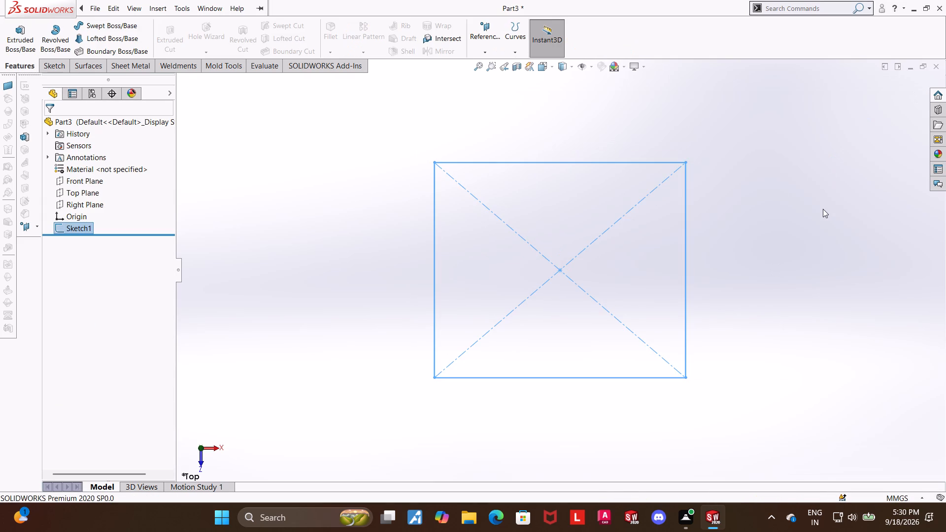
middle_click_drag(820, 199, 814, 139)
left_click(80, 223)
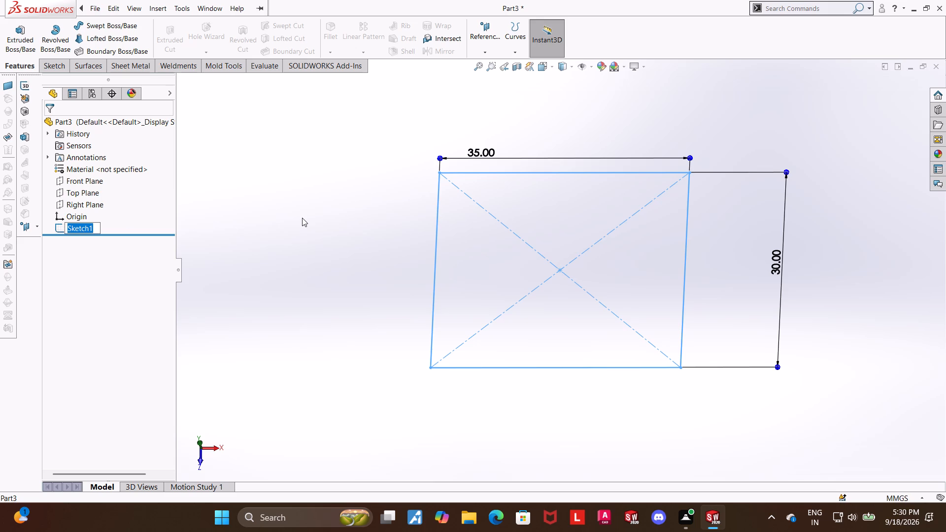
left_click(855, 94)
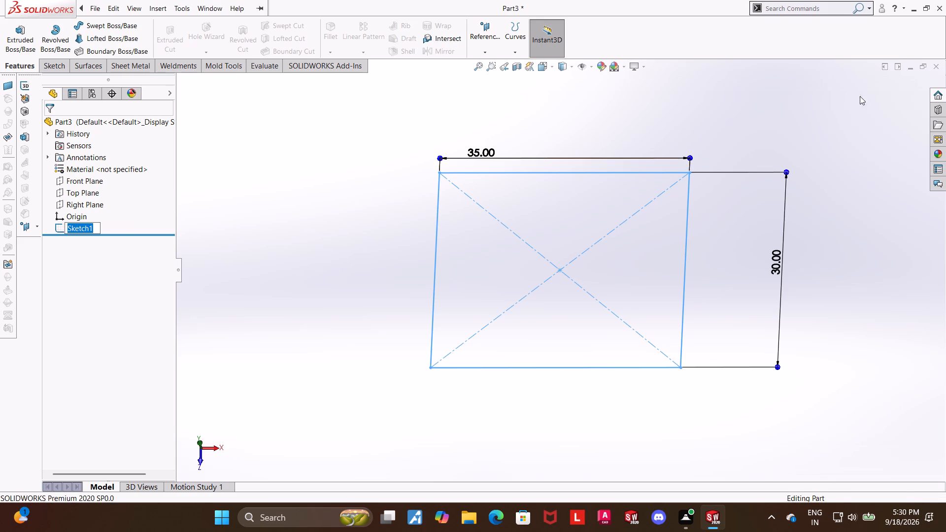
Create a sheet metal base flange from the rectangle sketch with a thickness of 0.5 mm.
left_click(115, 66)
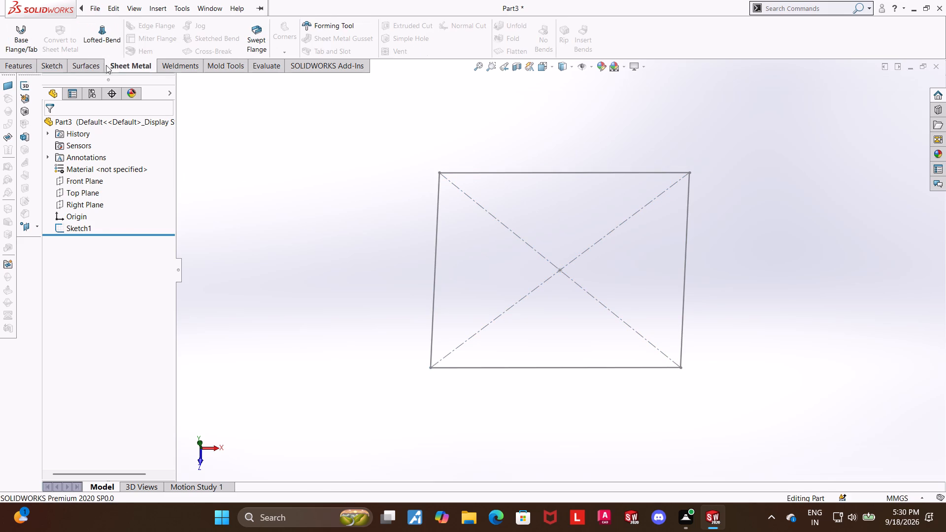
left_click(27, 42)
left_click(178, 80)
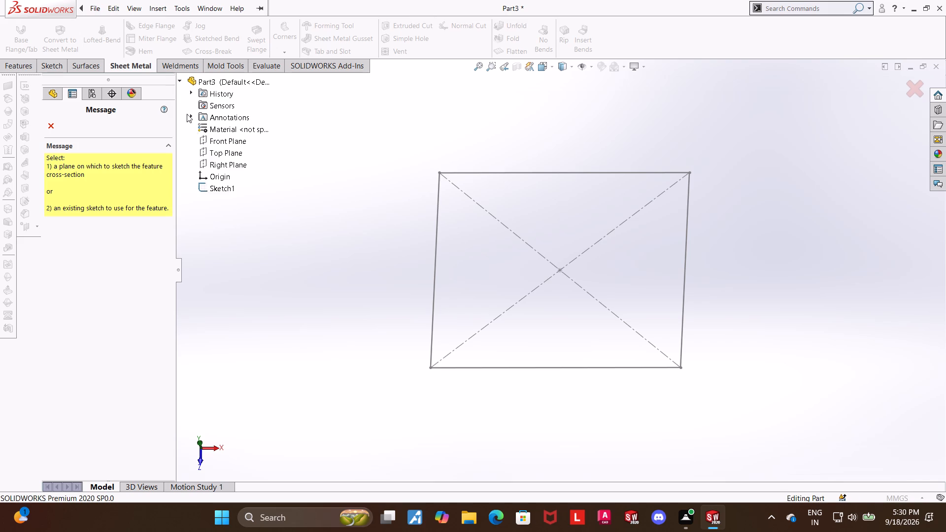
left_click(208, 185)
middle_click_drag(284, 198, 286, 166)
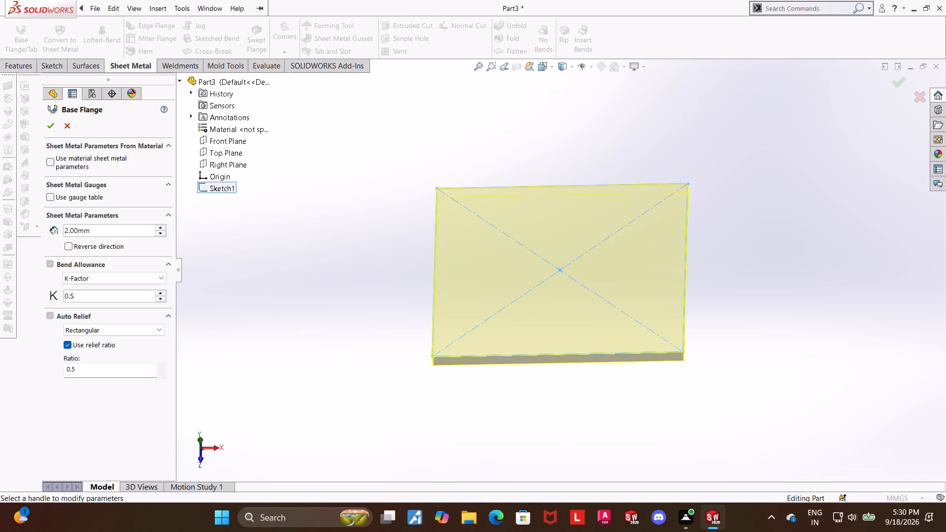
left_click(116, 232)
left_click_drag(116, 232, 67, 230)
left_click_drag(67, 230, 10, 226)
type("0.5")
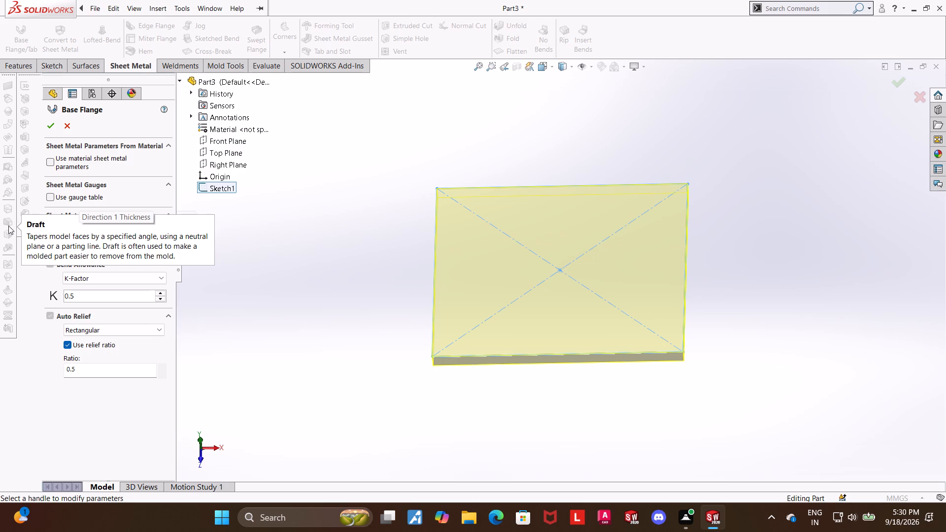
key("Return")
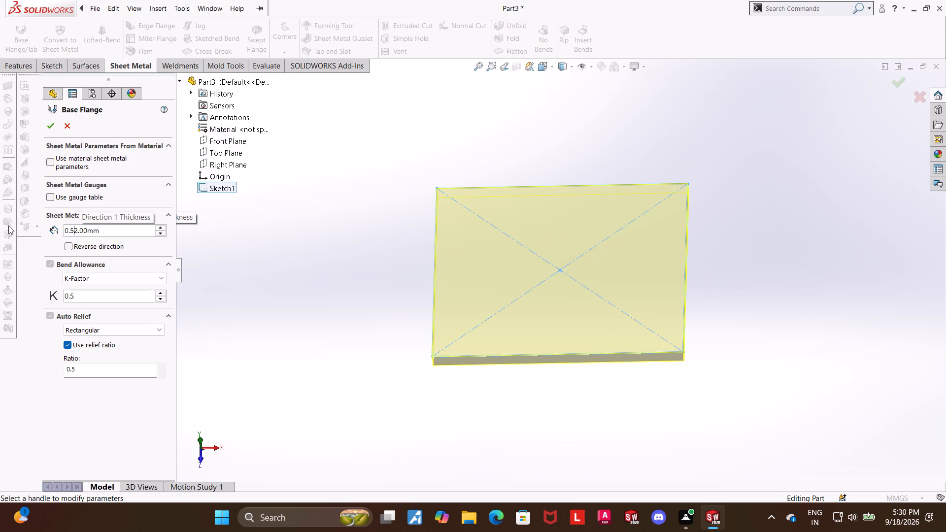
left_click_drag(78, 230, 75, 231)
left_click_drag(75, 231, 74, 231)
key("BackSpace")
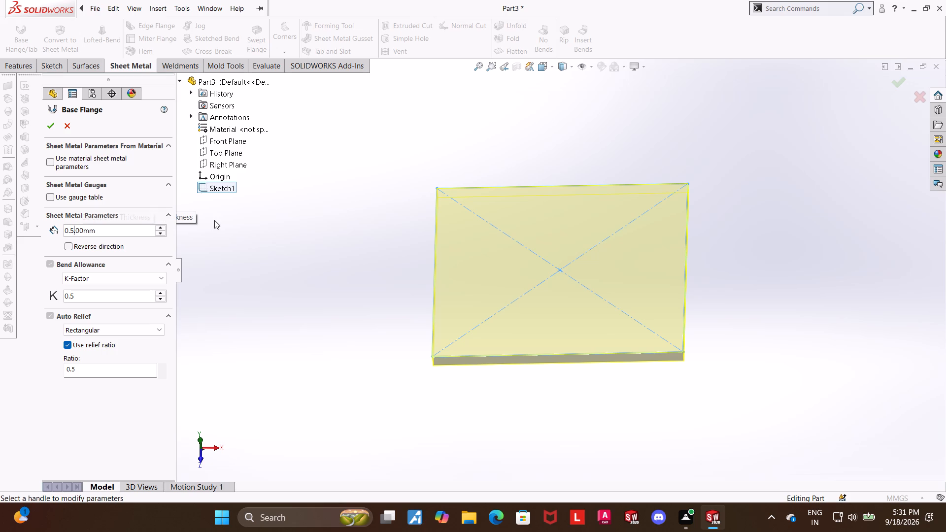
left_click(248, 249)
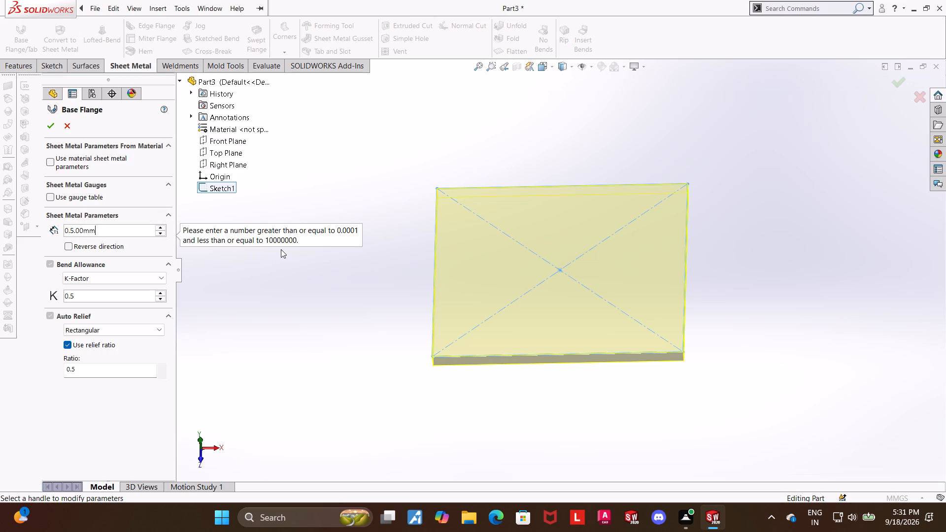
left_click(76, 231)
key("BackSpace")
left_click(50, 124)
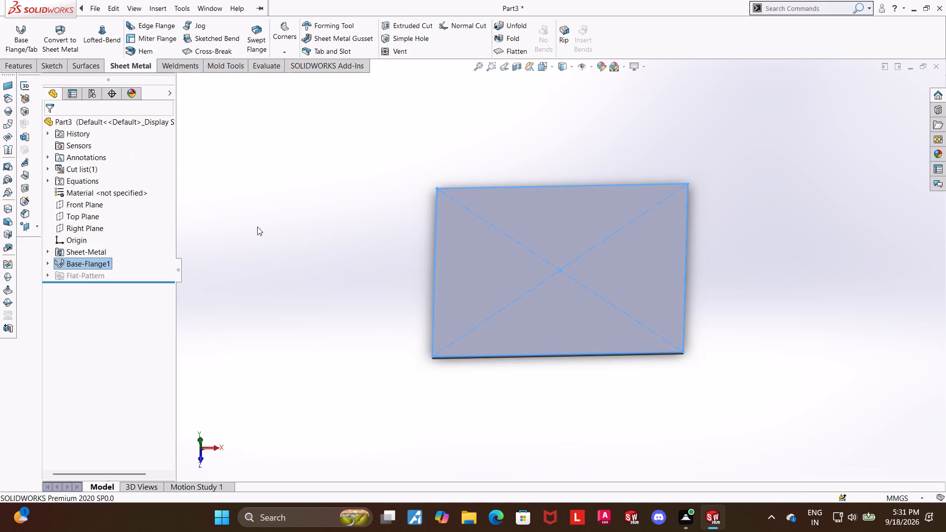
Inspect the base flange from several angles and check the dimensions of its underlying sketch.
left_click(346, 244)
scroll(329, 275, "up", 1)
middle_click_drag(329, 275, 378, 181)
left_click(721, 229)
middle_click_drag(701, 237, 667, 289)
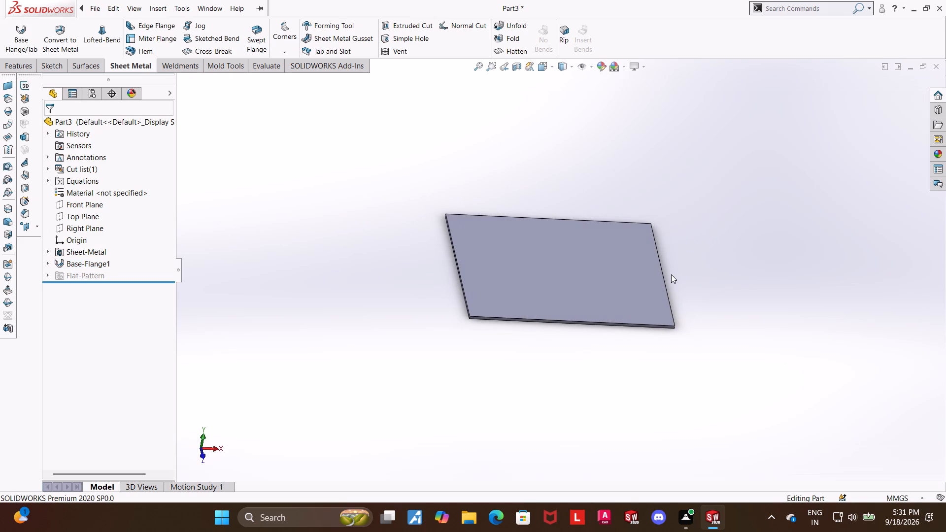
middle_click_drag(634, 377, 716, 462)
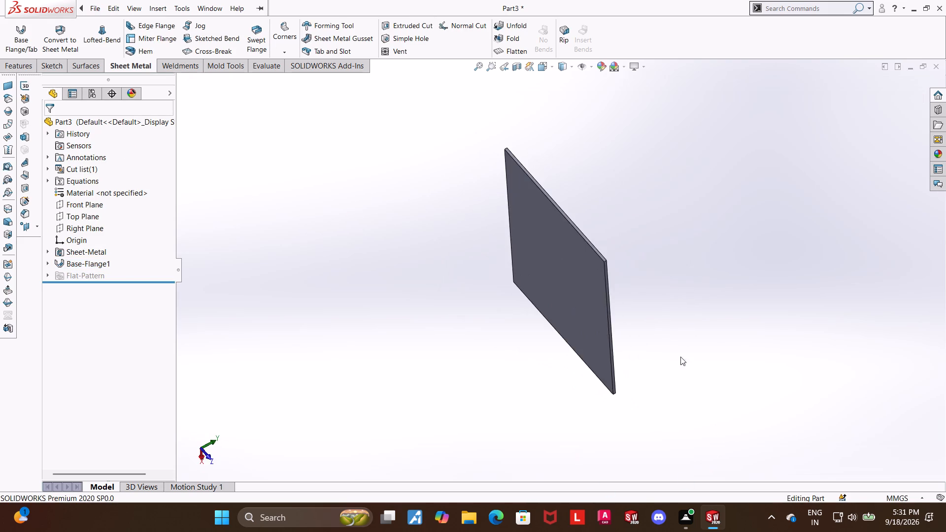
middle_click_drag(614, 204, 514, 205)
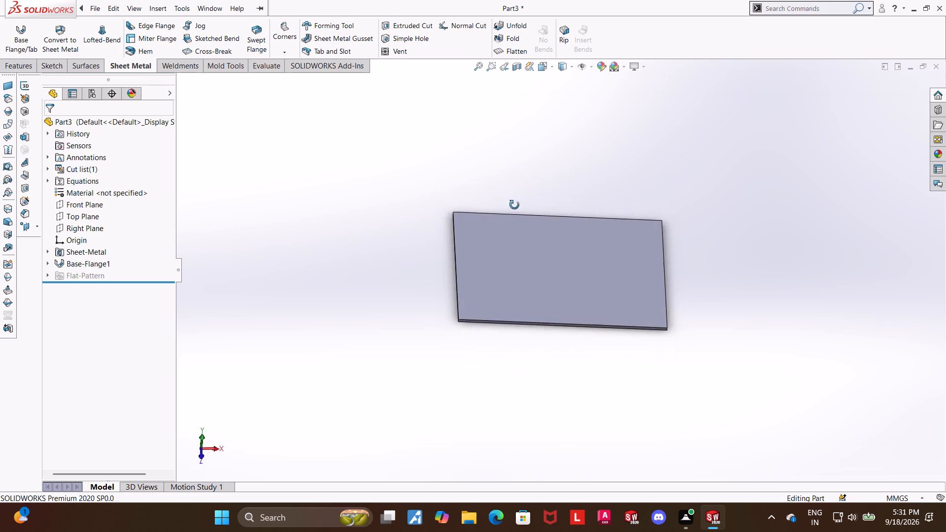
middle_click_drag(514, 205, 514, 176)
left_click(44, 260)
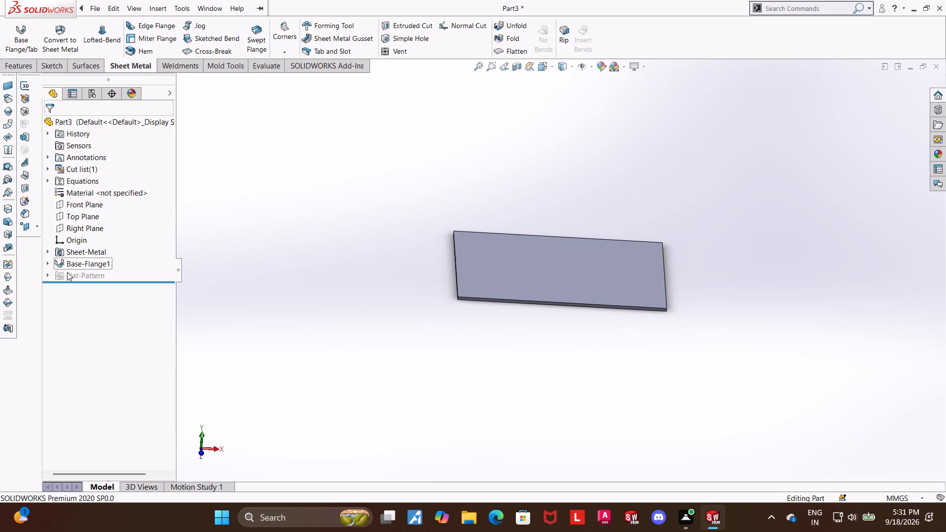
left_click(47, 264)
left_click(79, 273)
middle_click_drag(310, 268, 311, 311)
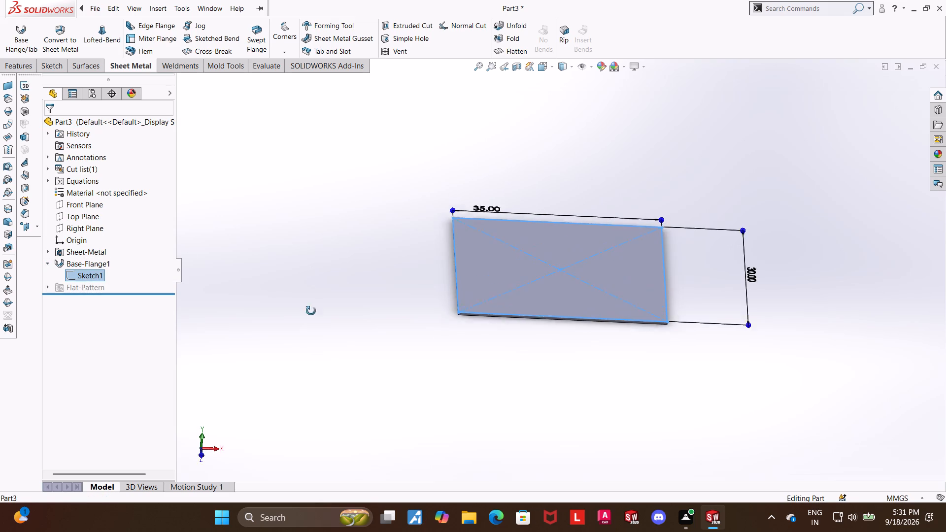
middle_click_drag(311, 311, 306, 362)
left_click(328, 341)
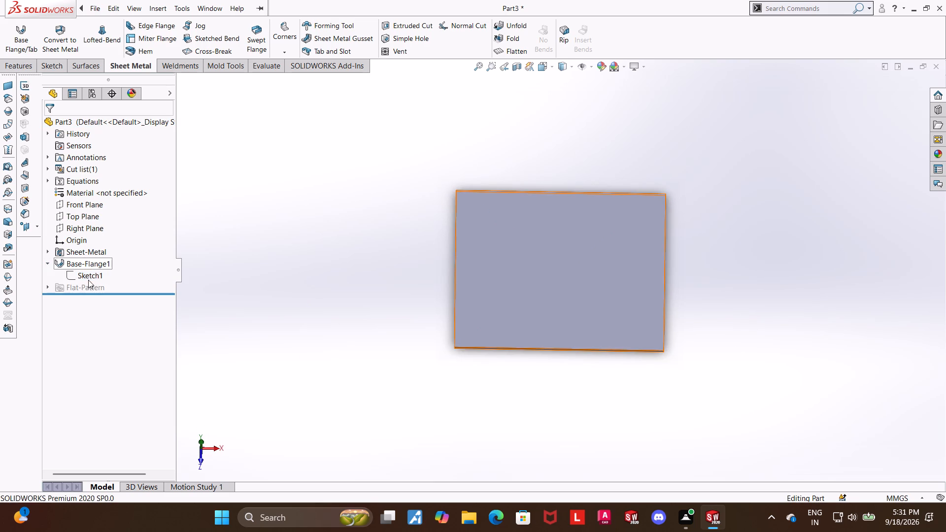
left_click(88, 278)
left_click(286, 284)
Set up downward edge flanges on the plate's two opposite 30 mm edges with a flange length of 12 mm.
middle_click_drag(296, 284, 341, 236)
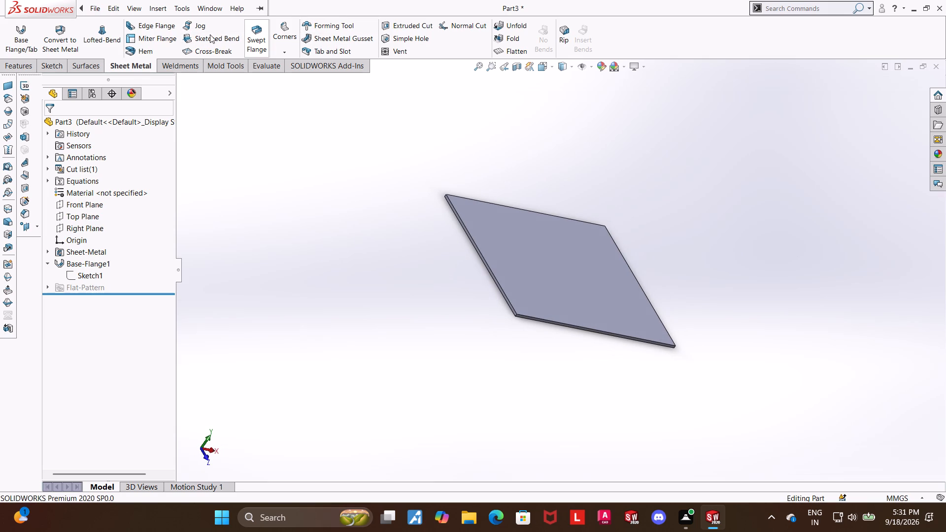
left_click(154, 28)
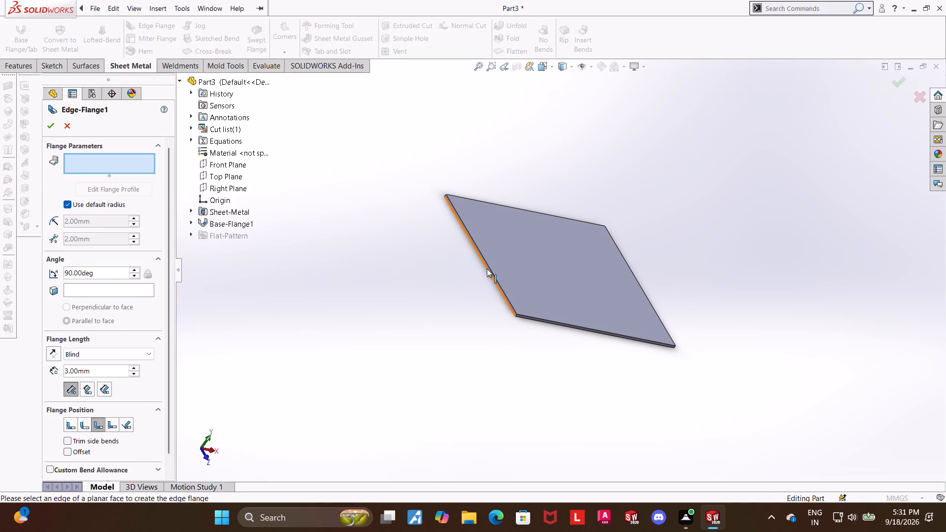
left_click(487, 268)
left_click(452, 299)
middle_click_drag(664, 383, 565, 278)
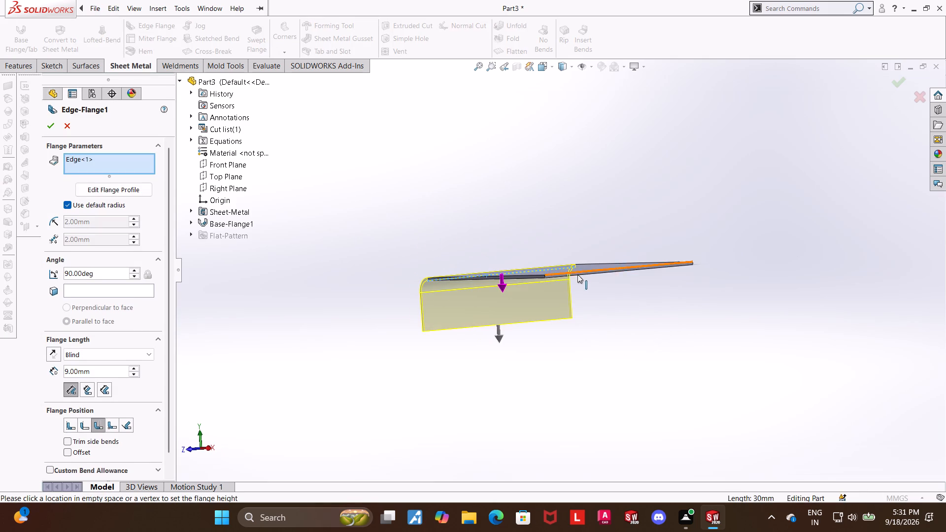
left_click(579, 275)
left_click(621, 342)
middle_click_drag(414, 339, 445, 339)
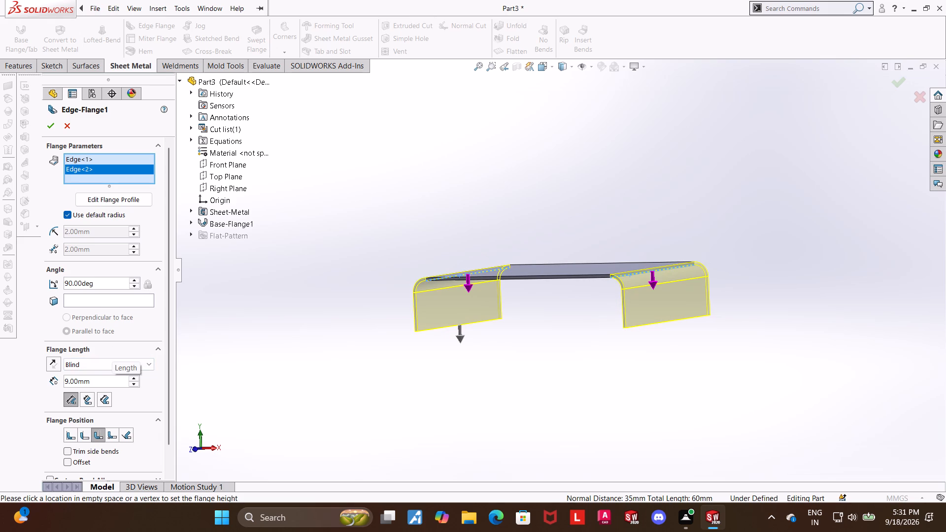
left_click_drag(107, 383, 45, 381)
type("12")
key("Return")
Turn off the default radius for the edge flanges and set their bend radius to 0.5 mm.
middle_click_drag(297, 397, 331, 380)
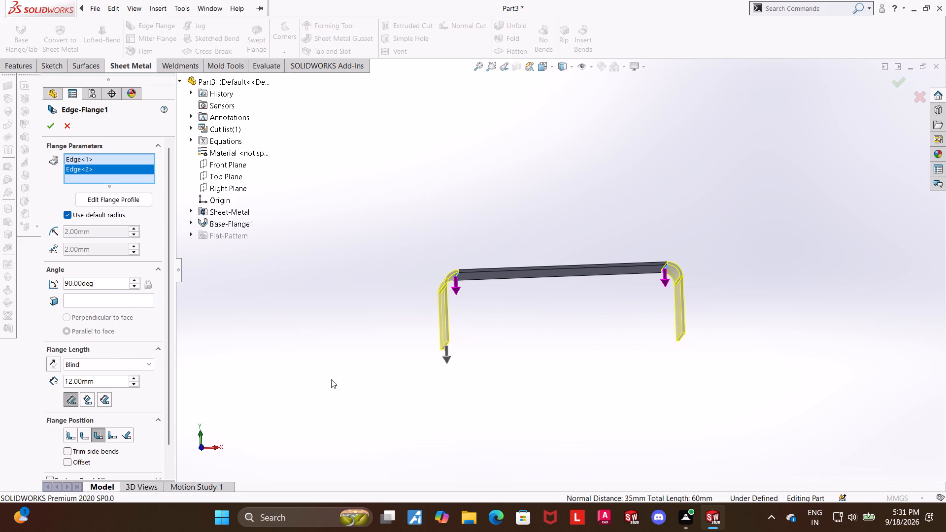
left_click(541, 64)
left_click(458, 276)
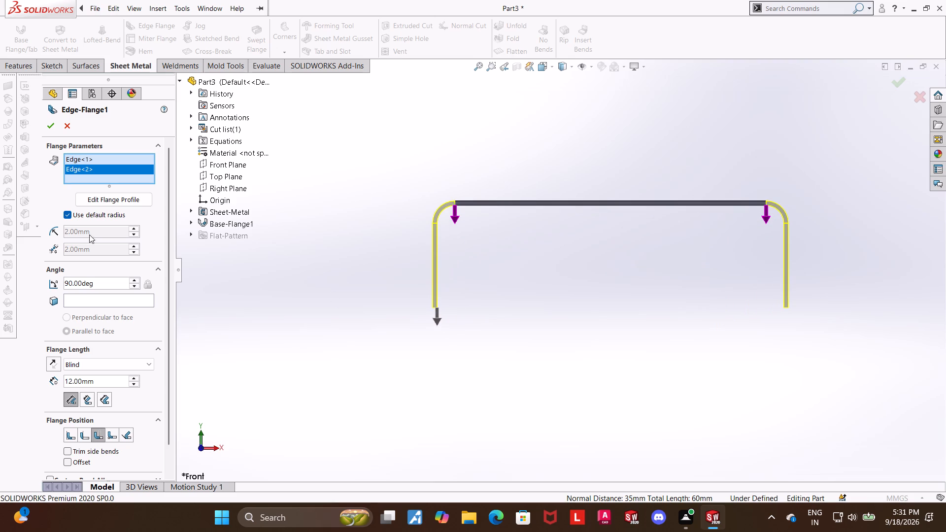
left_click(70, 215)
left_click_drag(103, 229, 0, 230)
type("0.5")
key("Return")
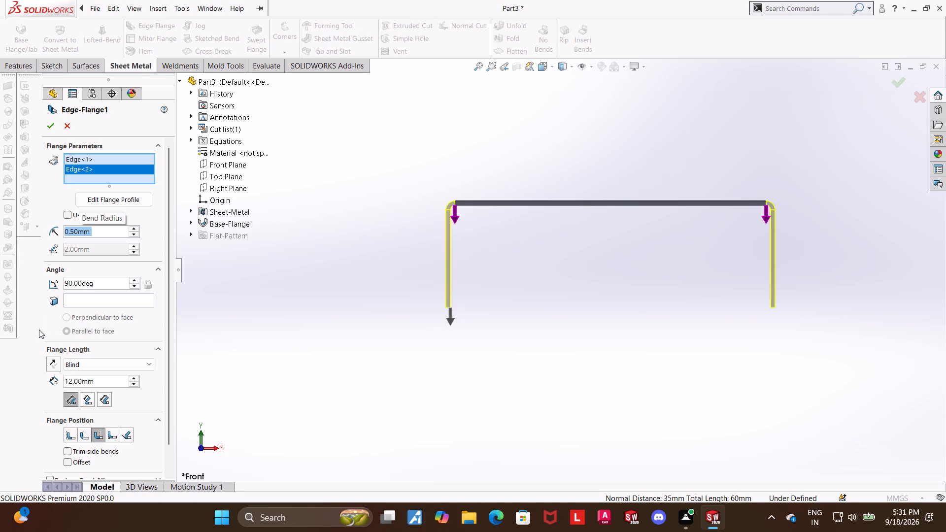
Set the flange position to Material Inside and create the two edge flanges.
left_click(69, 438)
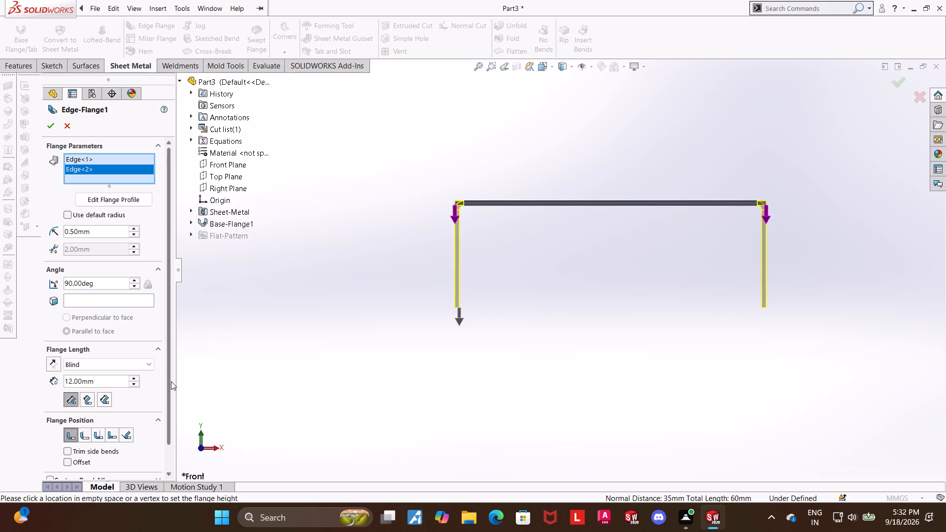
scroll(496, 187, "down", 6)
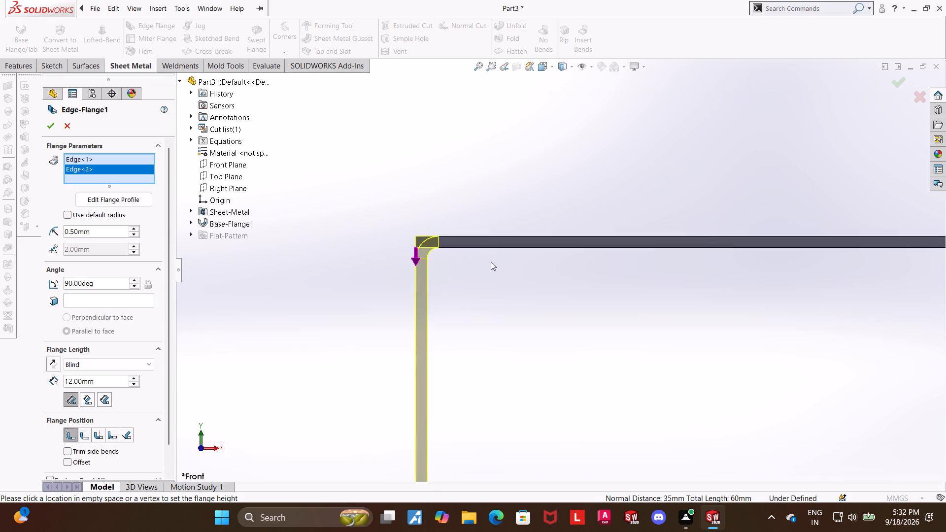
scroll(491, 262, "down", 4)
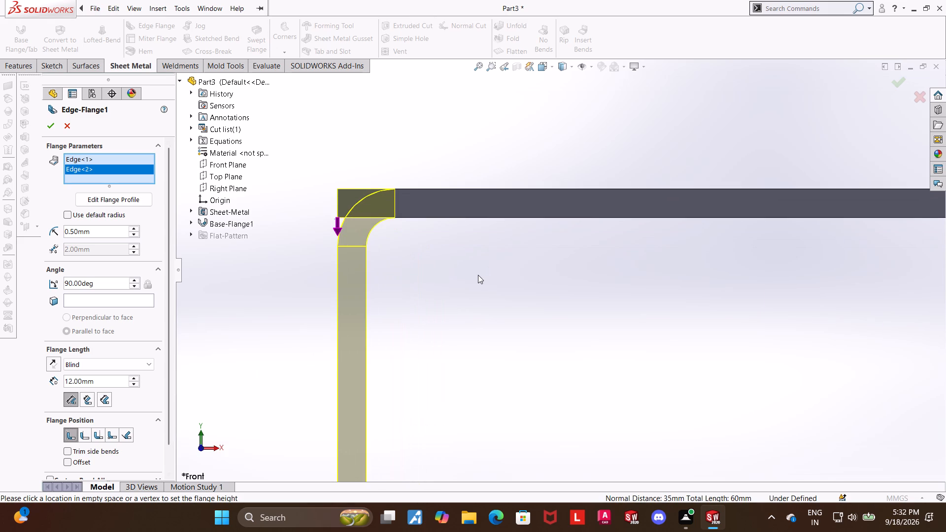
scroll(478, 275, "up", 9)
scroll(509, 311, "up", 5)
scroll(734, 334, "down", 3)
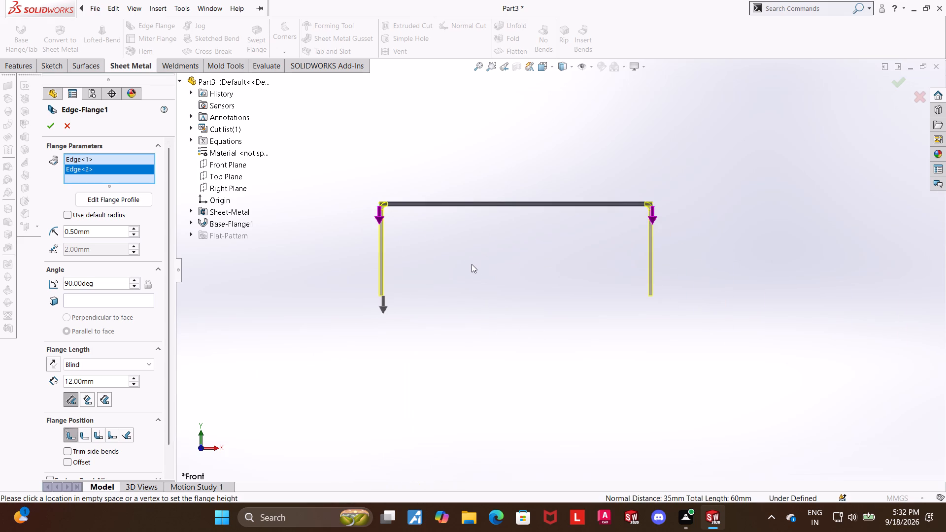
left_click(49, 125)
Inspect the edge flanges and their bends from angled views.
middle_click_drag(424, 316, 465, 322)
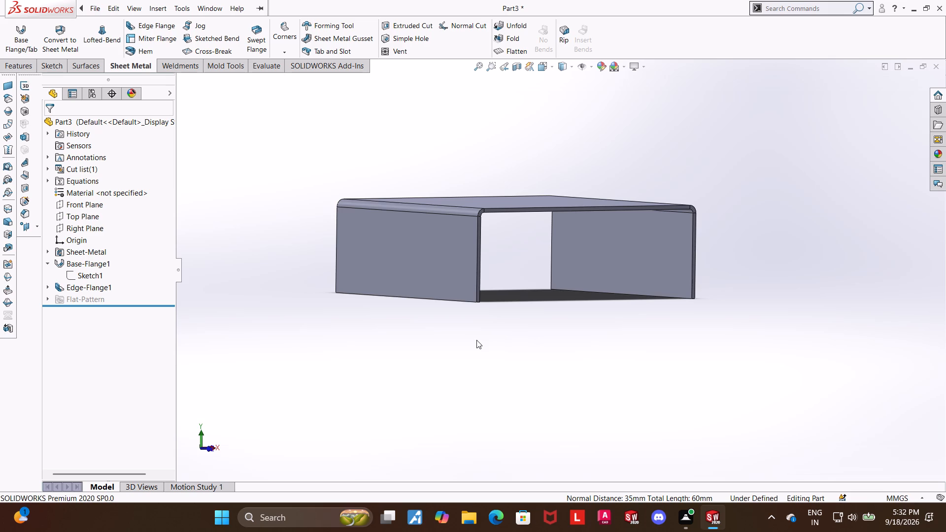
middle_click_drag(766, 254, 780, 253)
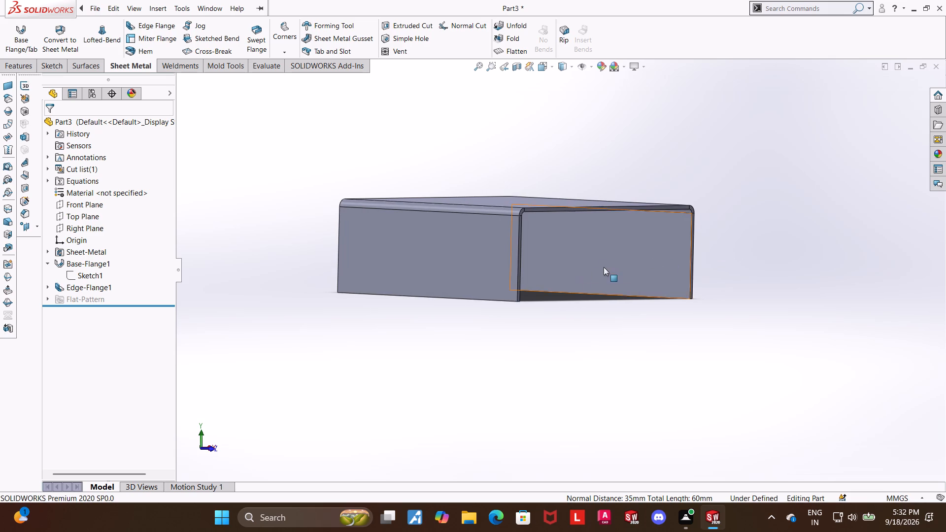
middle_click_drag(606, 267, 619, 267)
left_click(477, 266)
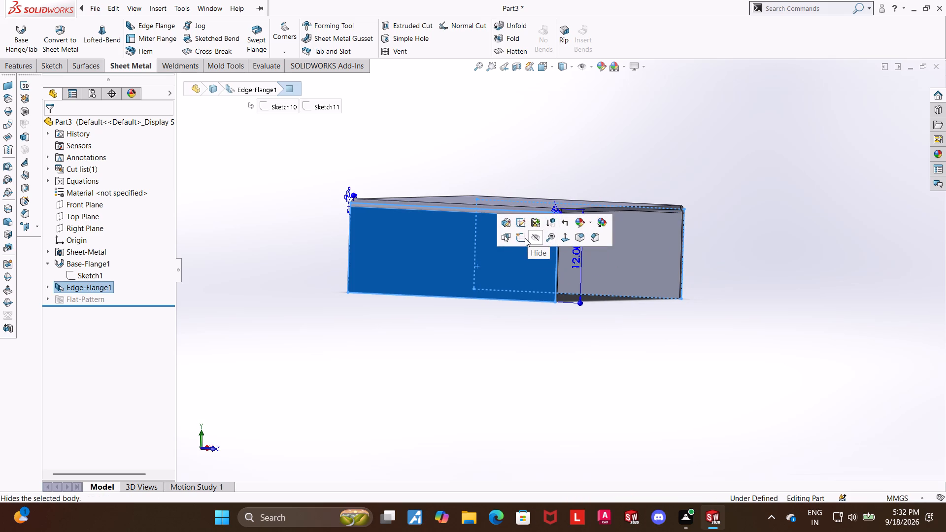
left_click(718, 330)
scroll(612, 332, "down", 3)
scroll(543, 291, "up", 5)
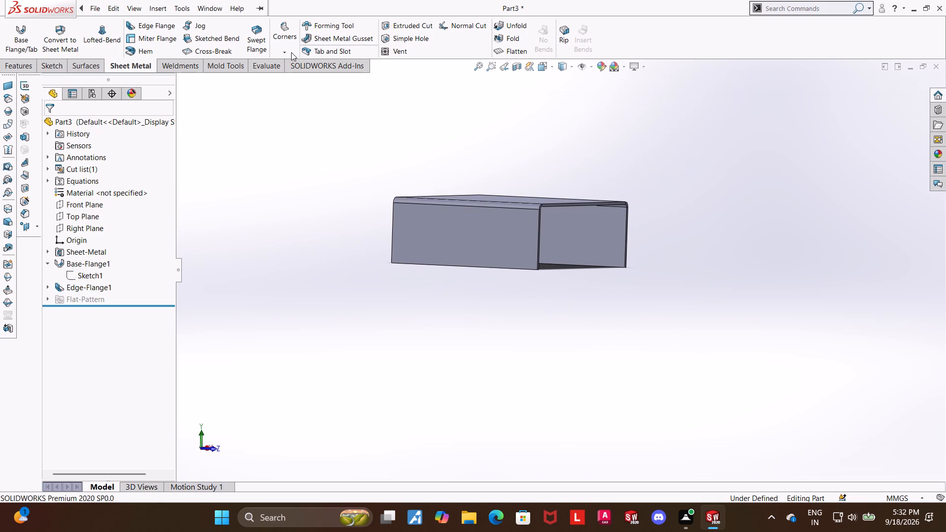
Round the free corners of both edge flanges using Break Corner with the fillet type and a 3 mm radius.
left_click(290, 52)
left_click(302, 88)
left_click(511, 233)
middle_click_drag(728, 257, 588, 274)
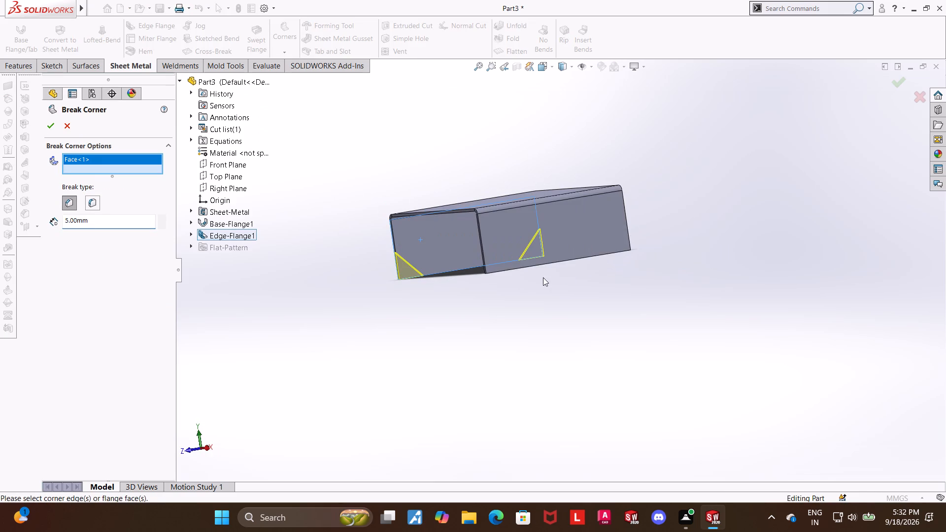
left_click(551, 234)
left_click(90, 210)
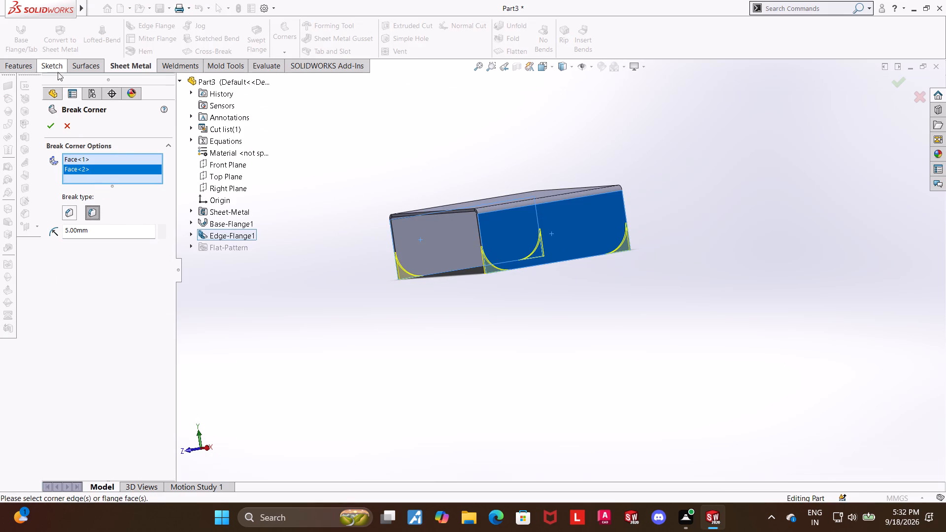
middle_click_drag(216, 286, 305, 286)
middle_click_drag(290, 276, 336, 265)
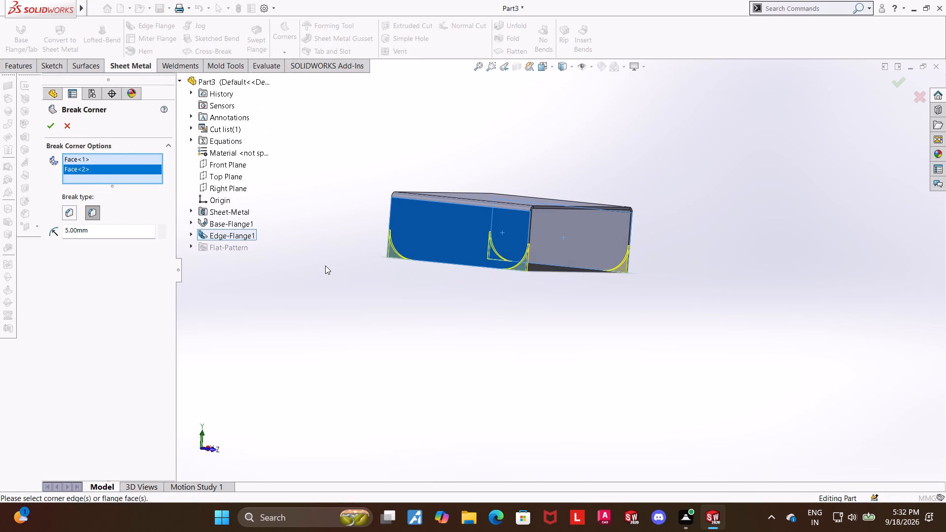
left_click_drag(106, 233, 13, 231)
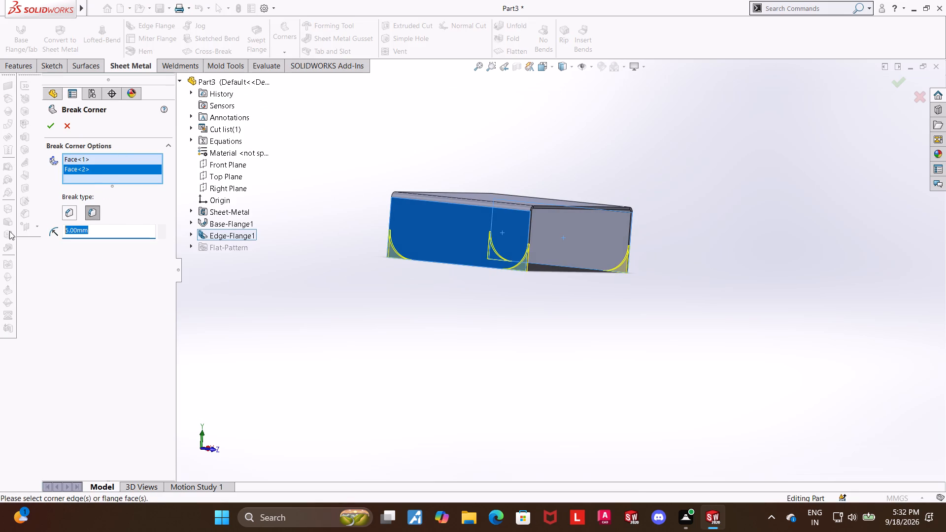
key("4")
key("BackSpace")
key("3")
key("Return")
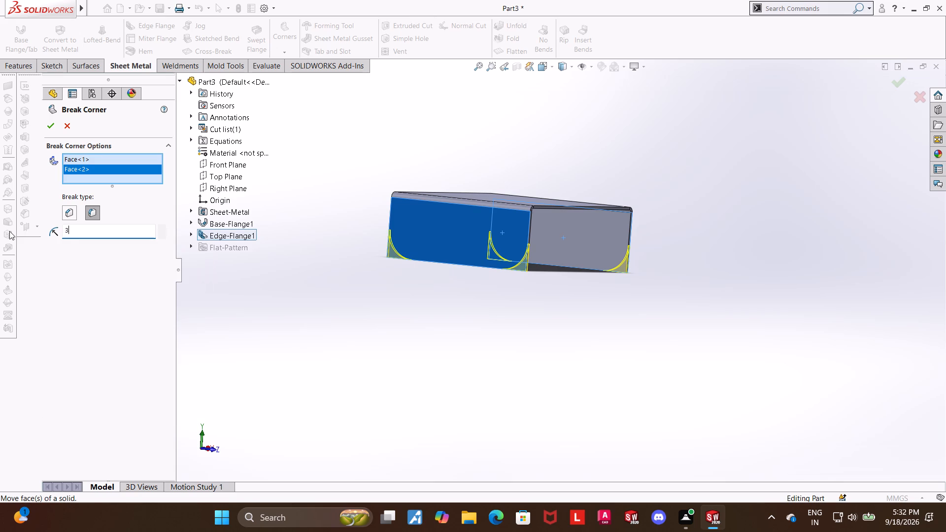
left_click(53, 124)
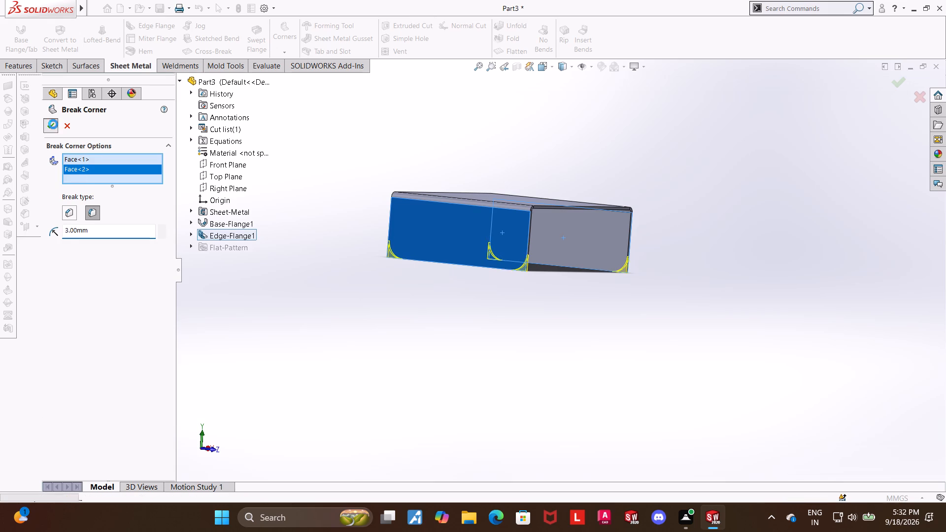
Start a new sketch on the outer face of one edge flange and view it face-on.
scroll(480, 231, "down", 3)
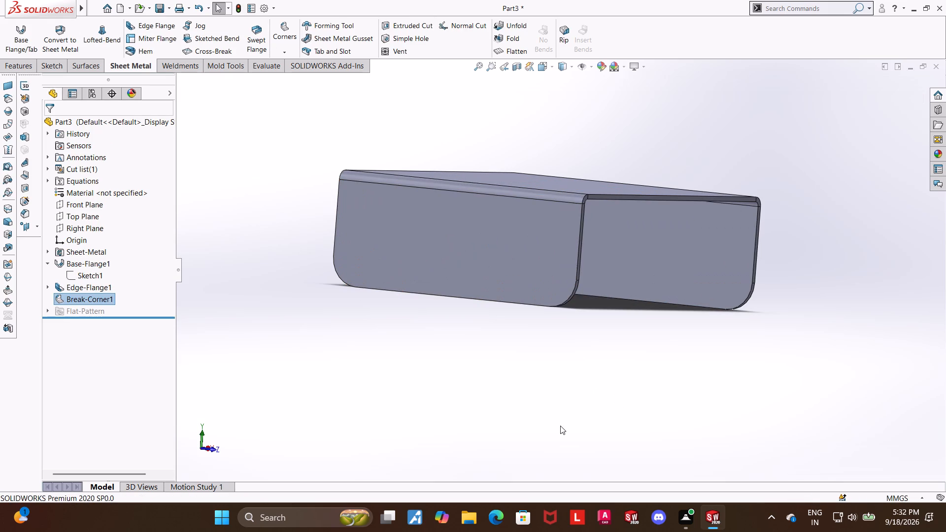
left_click(560, 426)
middle_click_drag(492, 419, 591, 401)
middle_click_drag(498, 377, 608, 376)
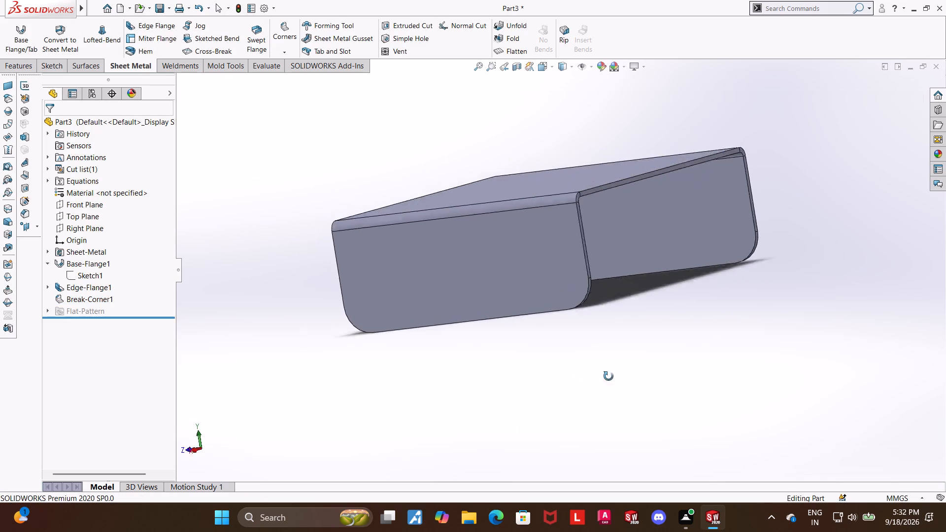
middle_click_drag(608, 376, 652, 379)
left_click(615, 288)
left_click(656, 263)
left_click(65, 327)
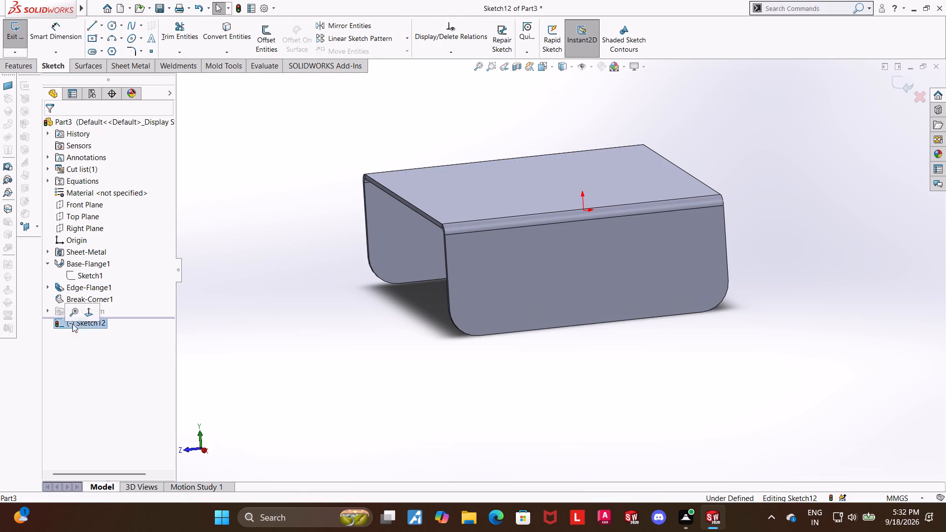
left_click(91, 313)
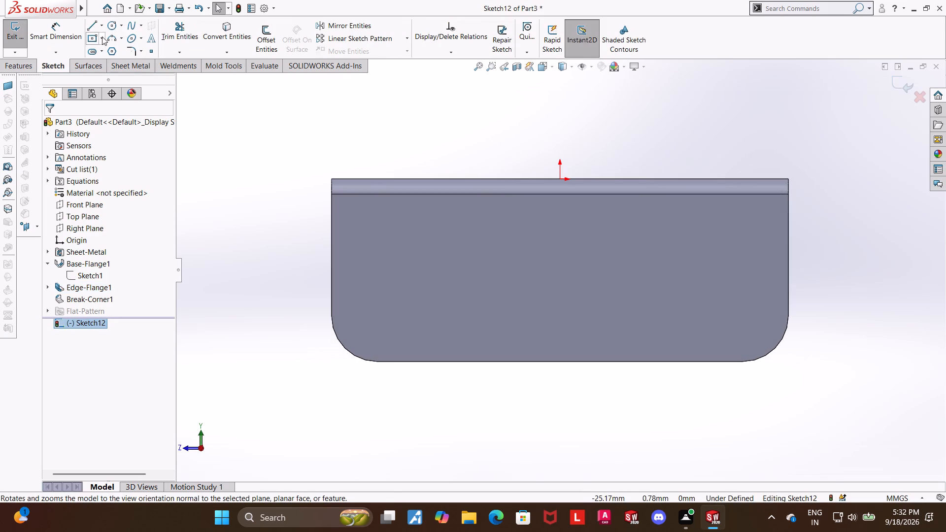
Sketch a vertical centerline from the origin down past the flange's lower edge.
left_click(102, 29)
left_click(99, 47)
left_click(559, 180)
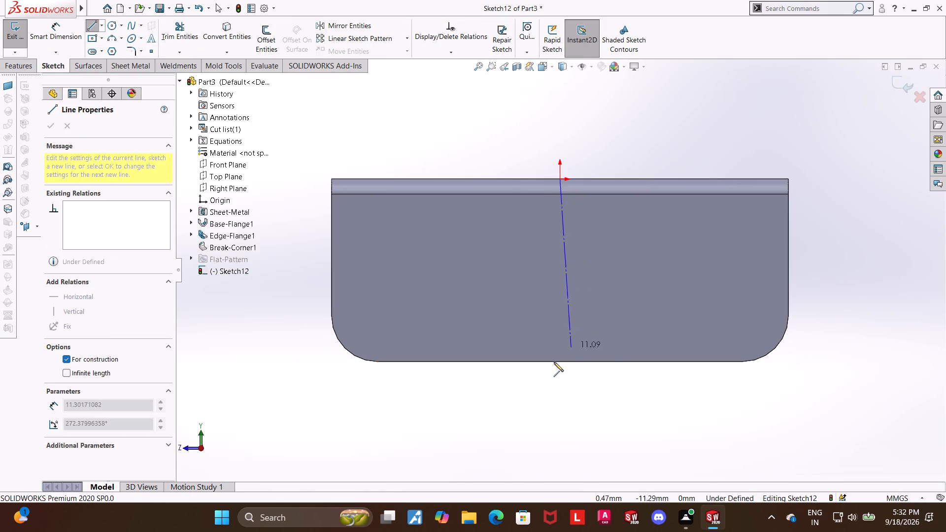
left_click(559, 403)
key("Escape")
key("Escape")
key("Escape")
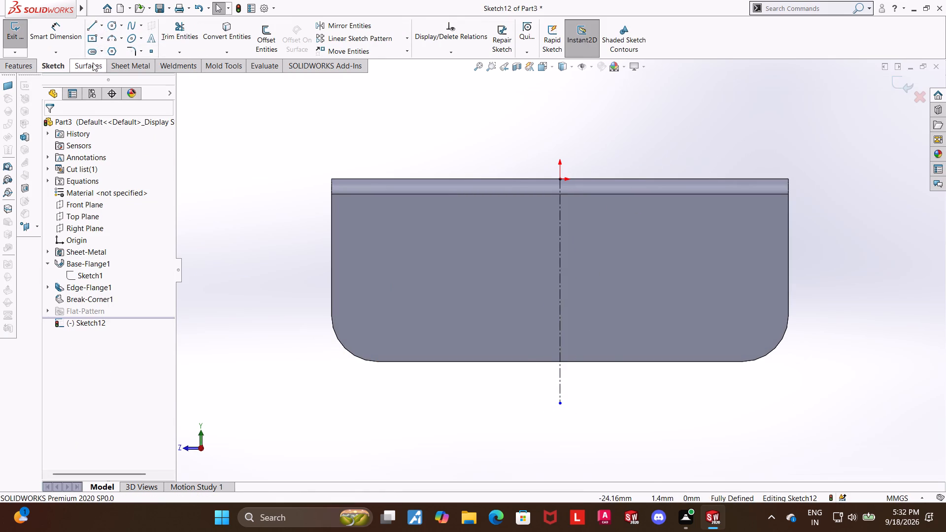
Sketch a circle about 3.4 mm in diameter on the lower part of the flange, to the right of the centerline.
left_click(114, 23)
key("Escape")
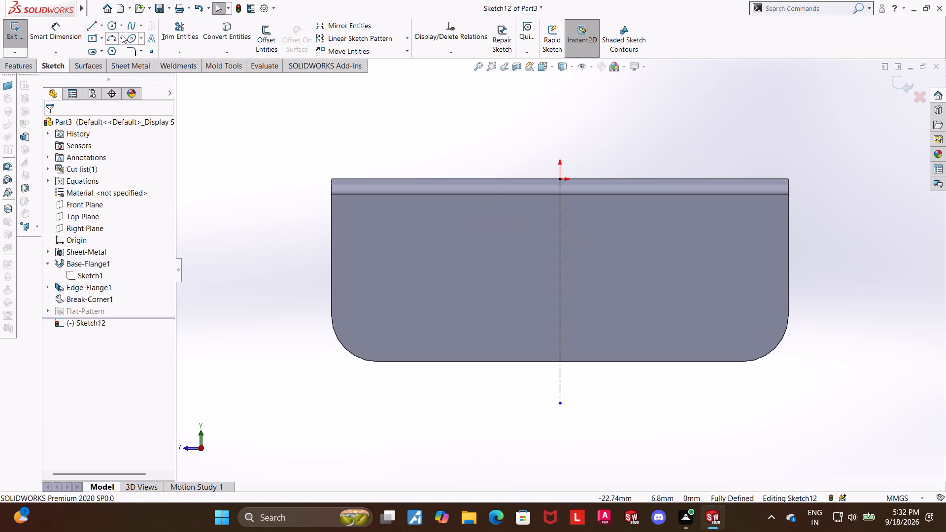
left_click(112, 27)
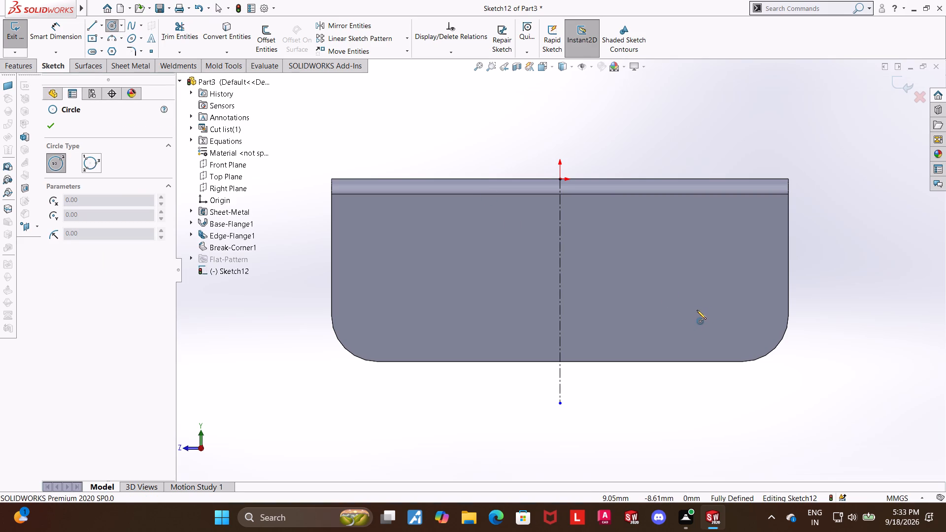
left_click(706, 312)
left_click(729, 300)
key("Escape")
key("Escape")
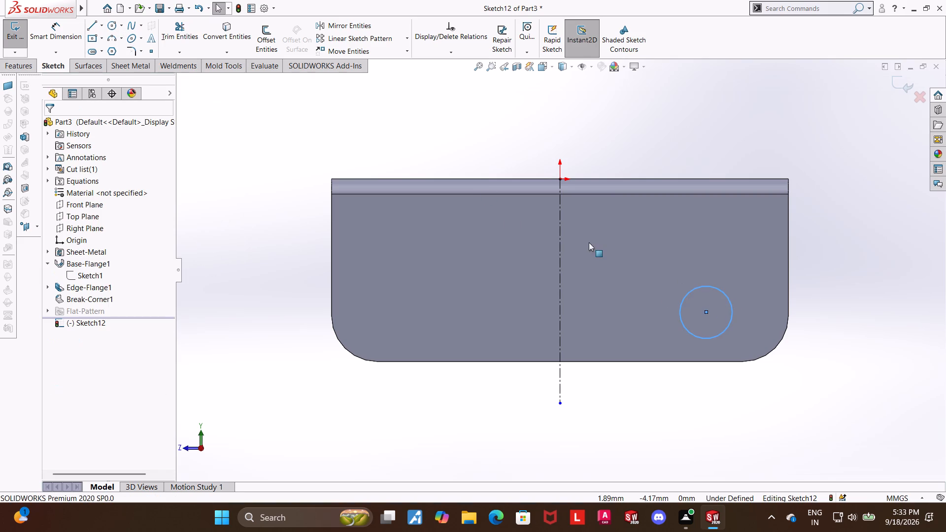
key("Escape")
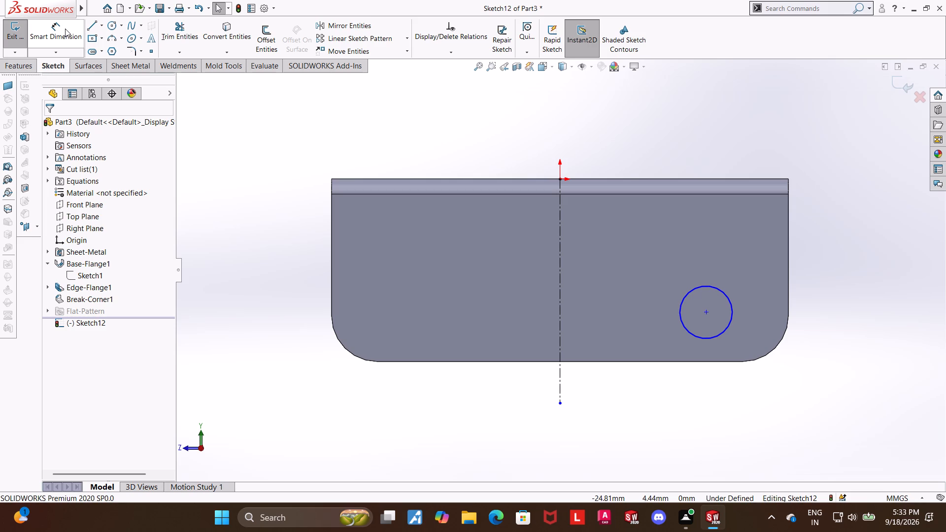
Dimension the circle's diameter as 3 mm.
left_click(65, 29)
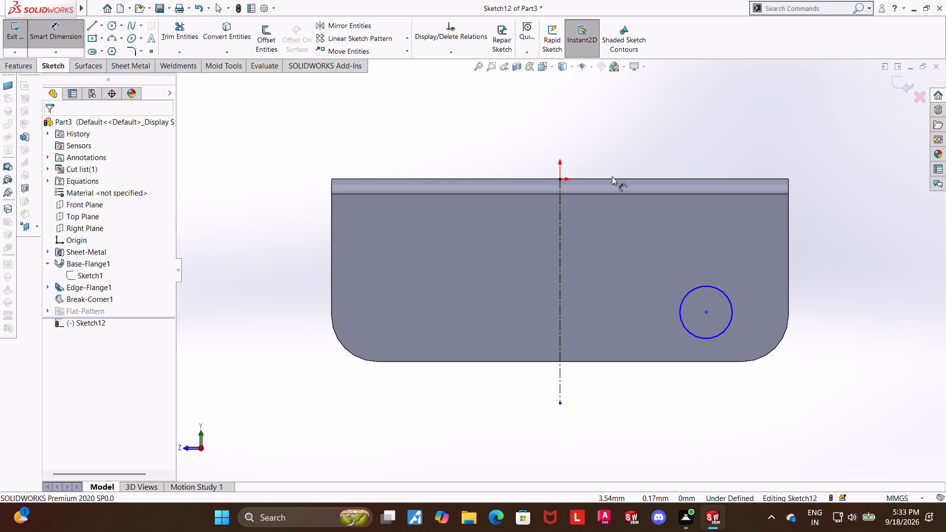
left_click(715, 285)
left_click(736, 264)
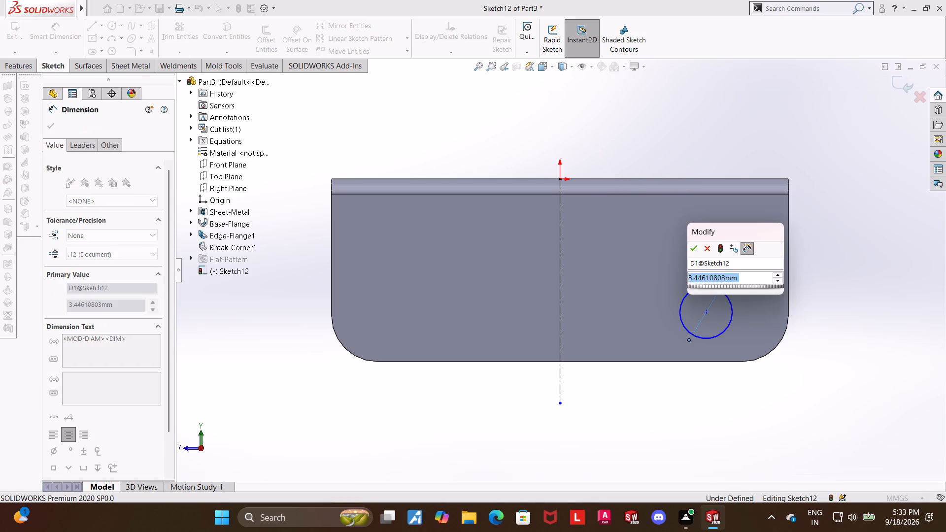
key("3")
key("Return")
key("Escape")
key("Escape")
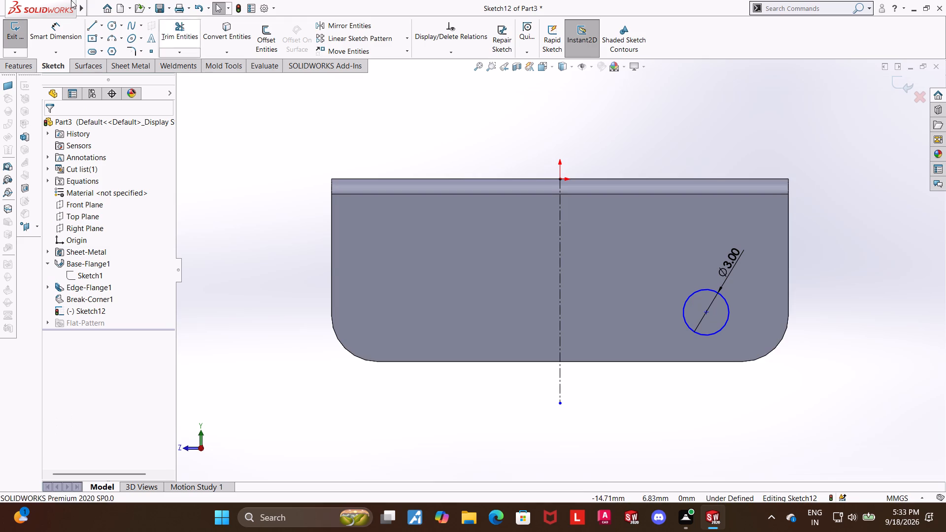
Dimension the circle's center 10 mm from the flange's right vertical edge.
left_click(73, 38)
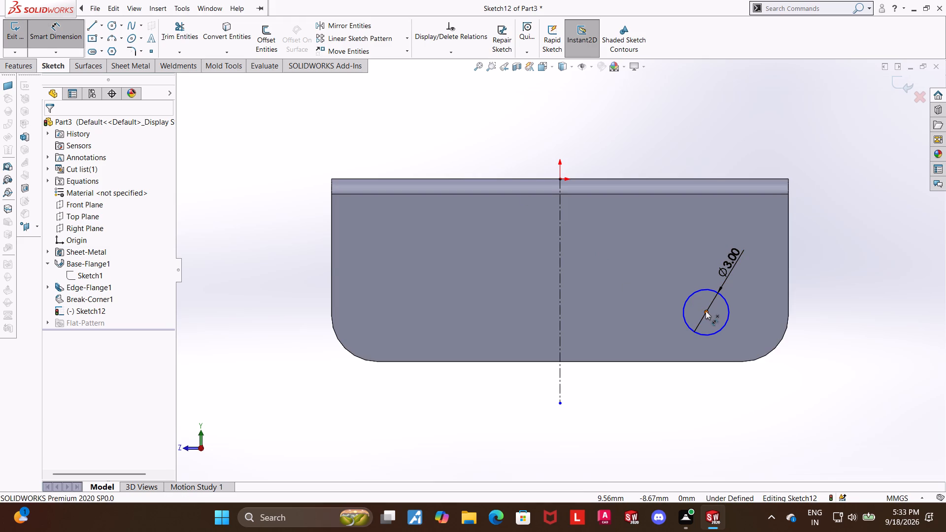
left_click(706, 312)
left_click(787, 288)
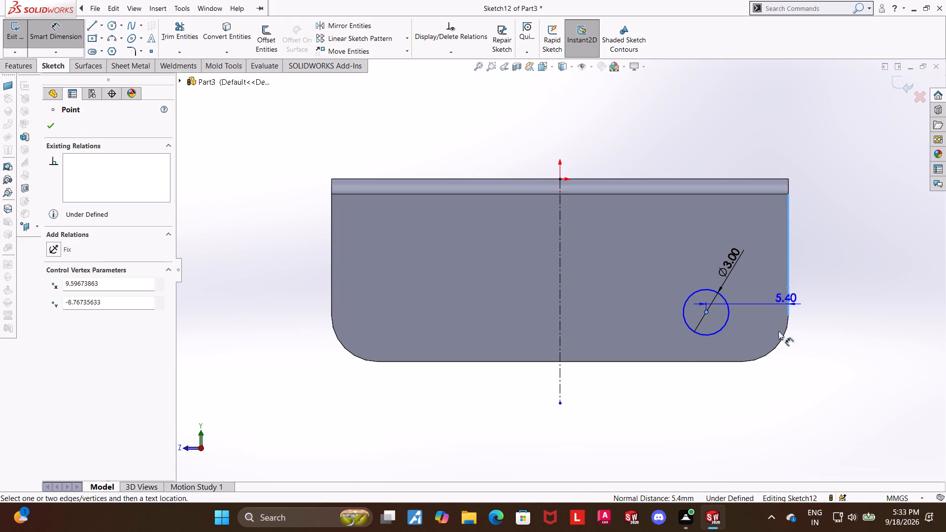
left_click(760, 409)
key("1")
key("0")
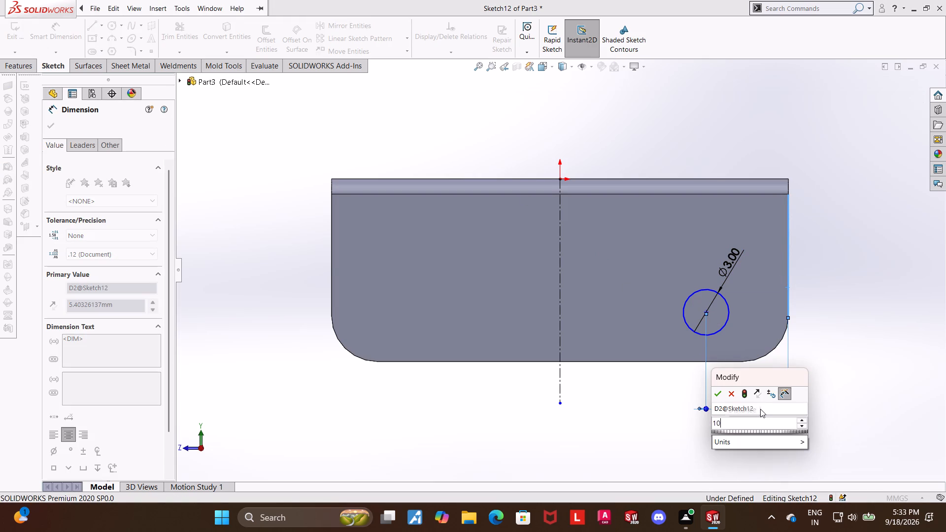
key("Return")
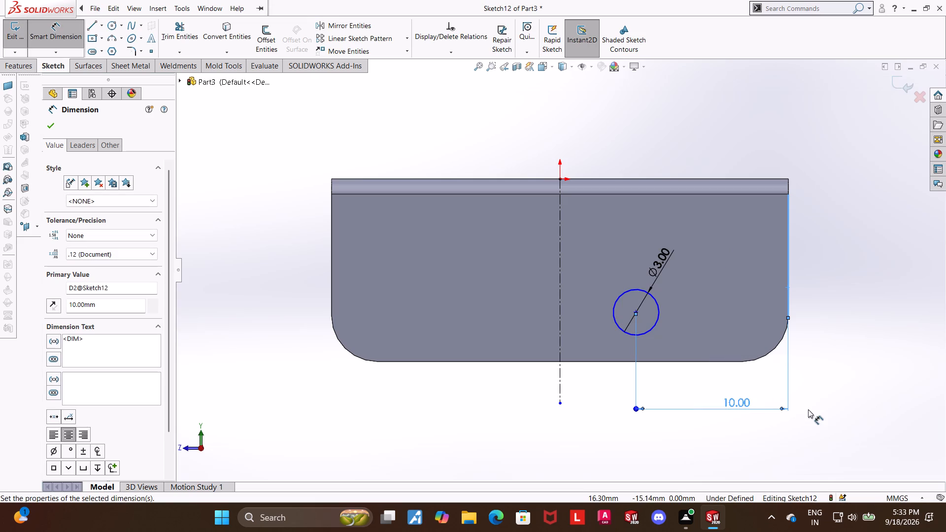
key("Escape")
key("Escape")
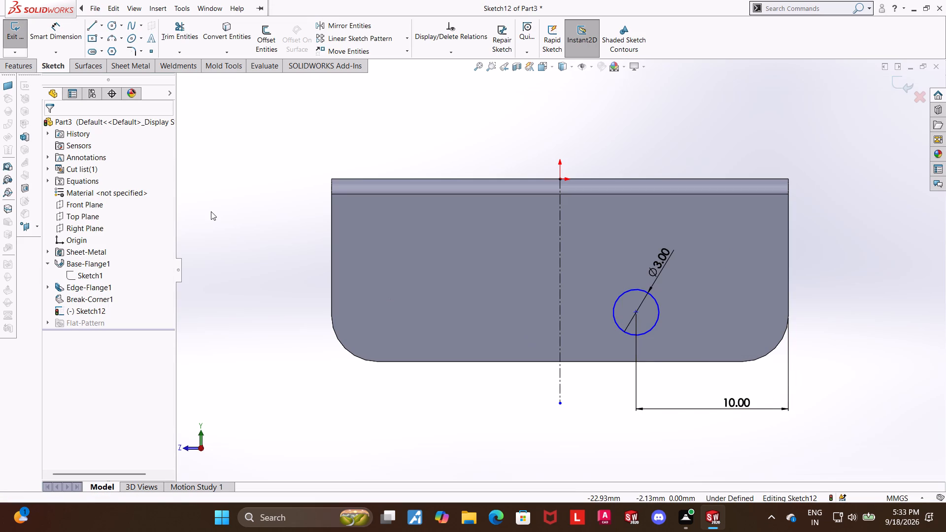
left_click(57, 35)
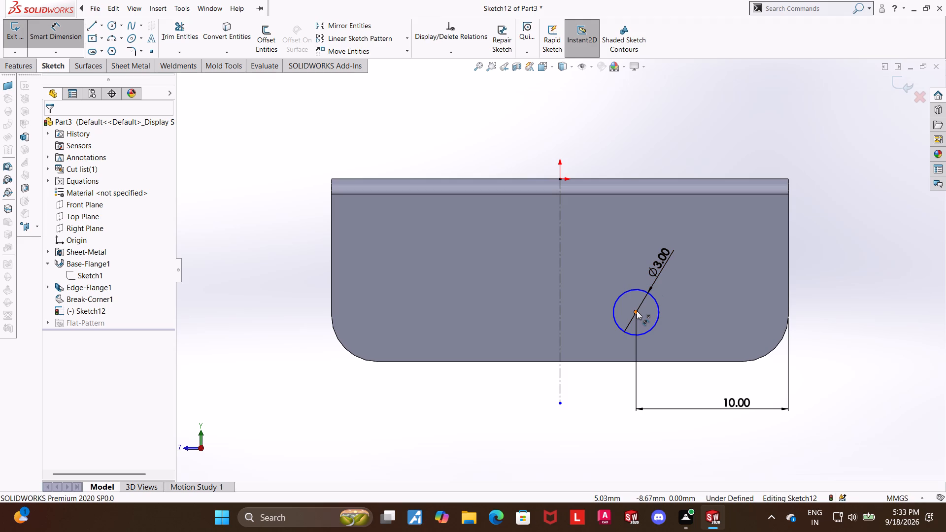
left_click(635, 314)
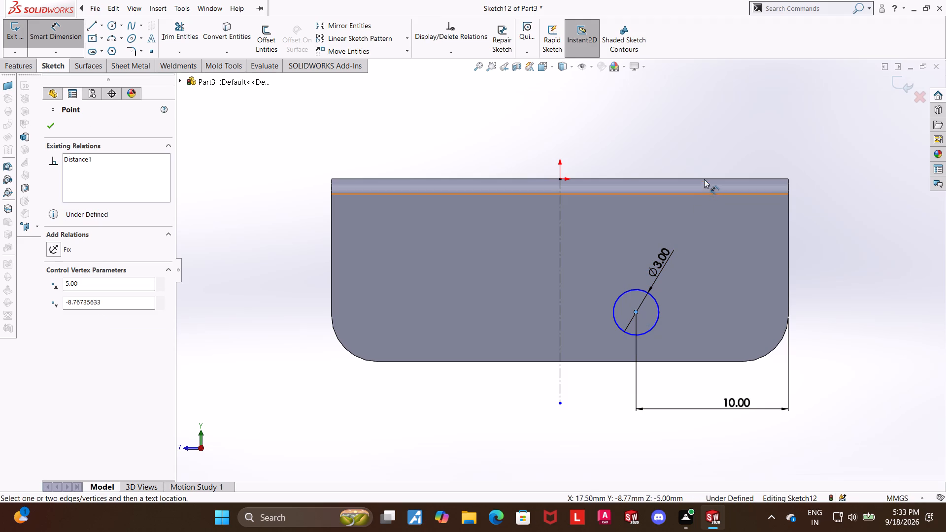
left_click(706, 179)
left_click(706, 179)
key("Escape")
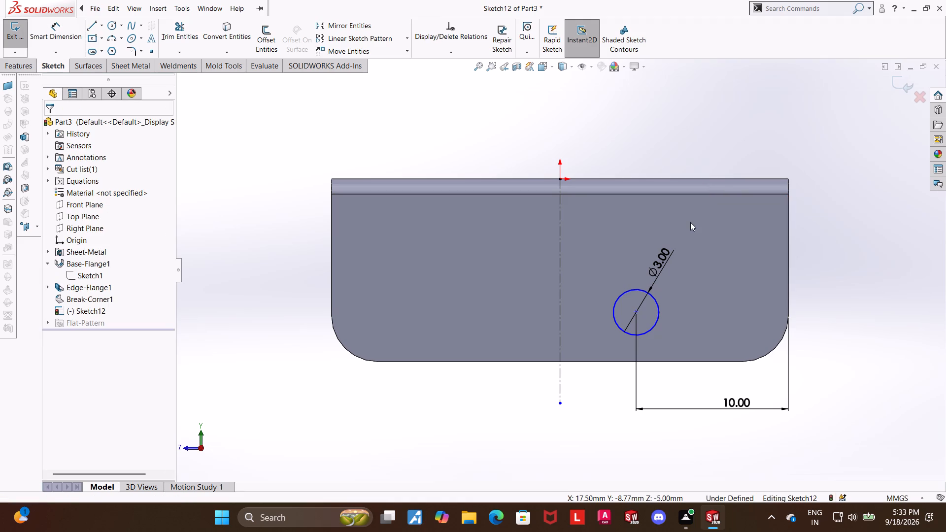
Dimension the circle's center 6 mm below the flange's top edge.
left_click(46, 29)
left_click(639, 313)
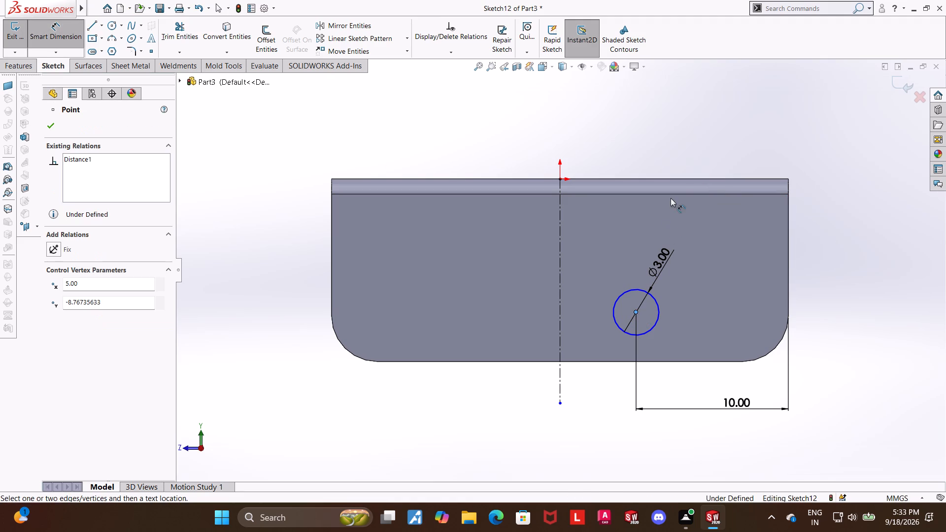
left_click(672, 179)
left_click(672, 179)
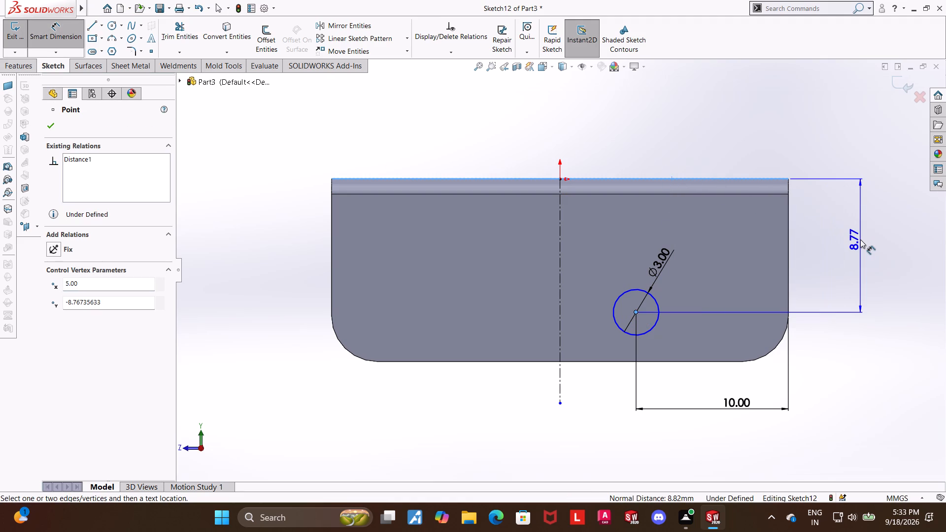
left_click(860, 239)
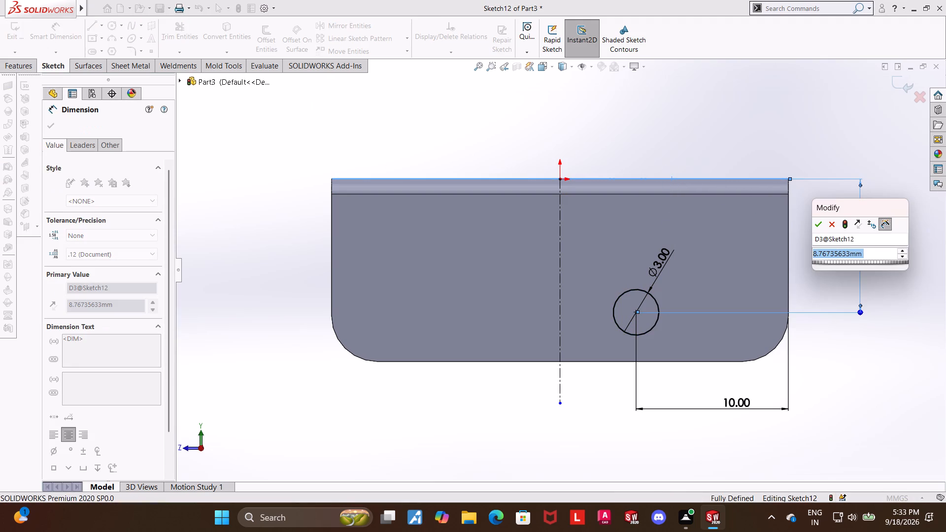
key("6")
key("Return")
key("Escape")
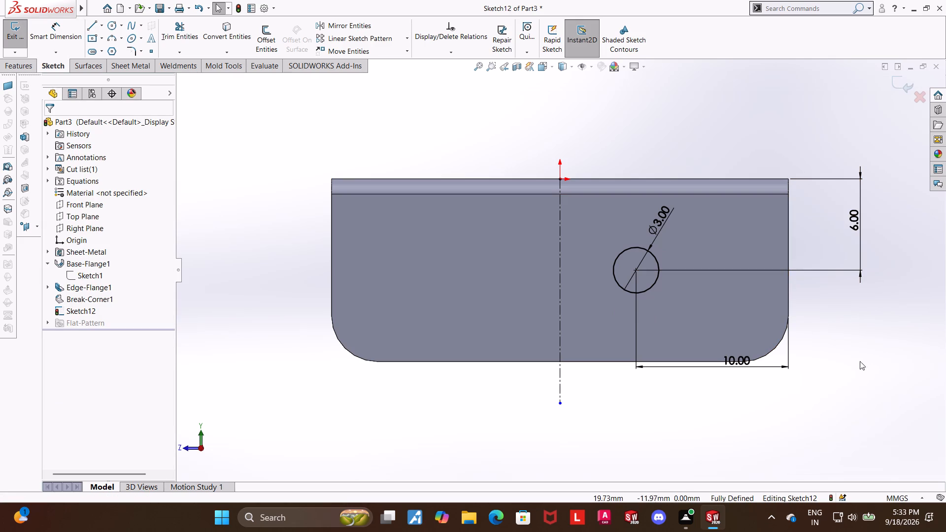
key("Escape")
key("Escape")
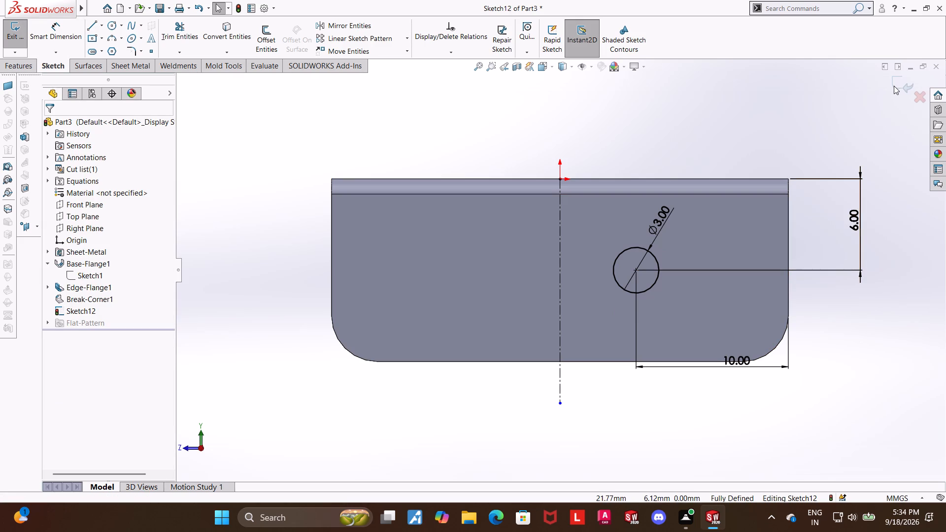
Mirror the 3 mm circle about the vertical centerline, keeping the original.
left_click(320, 23)
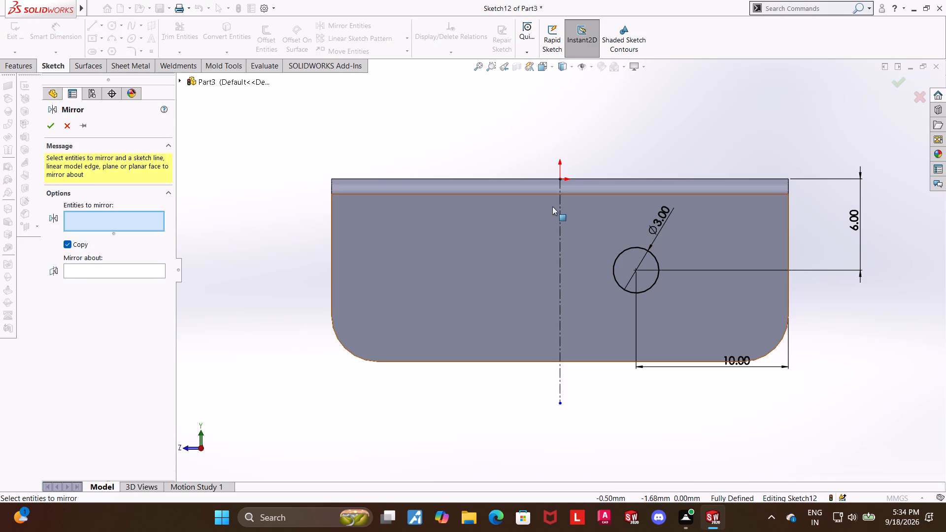
left_click(557, 215)
left_click(78, 271)
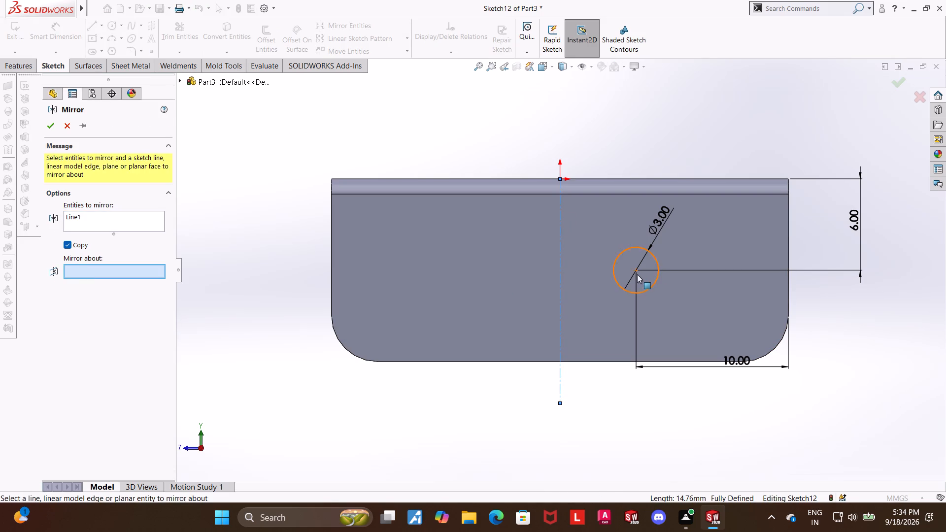
left_click(657, 262)
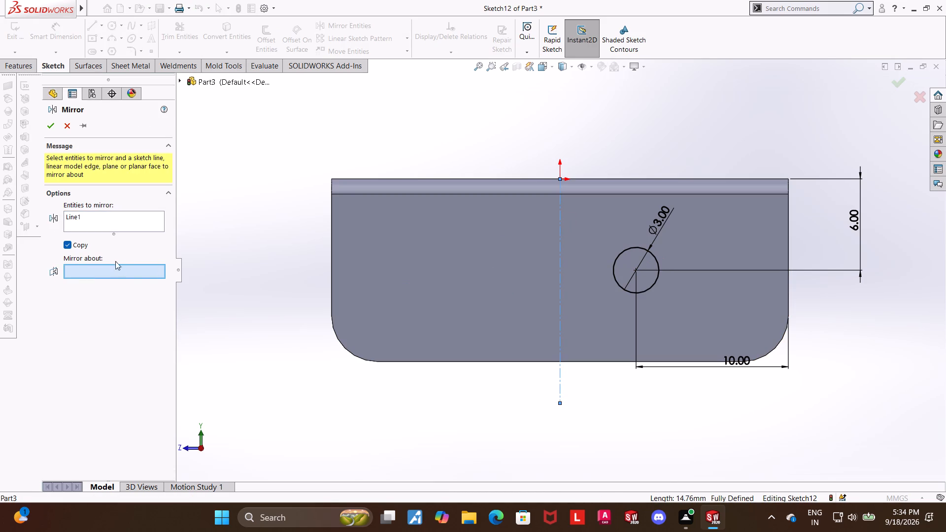
right_click(105, 218)
left_click(130, 238)
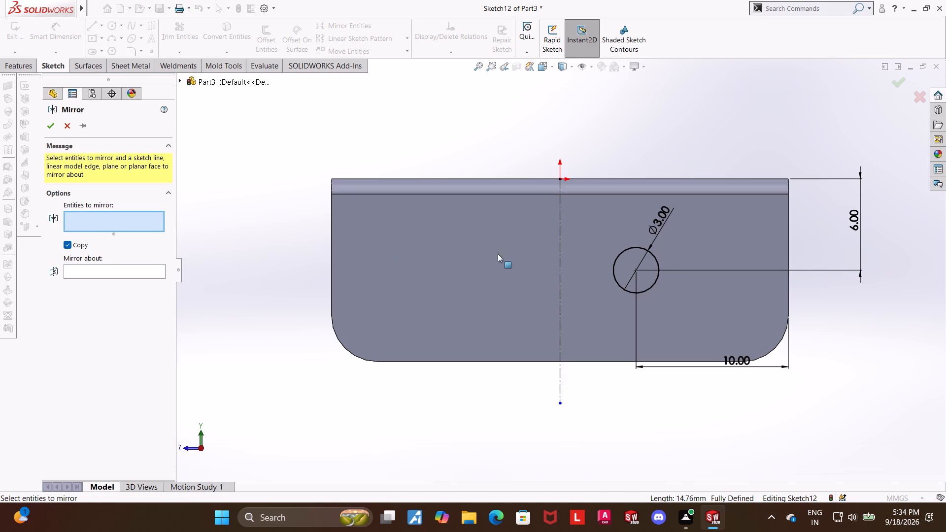
left_click(653, 259)
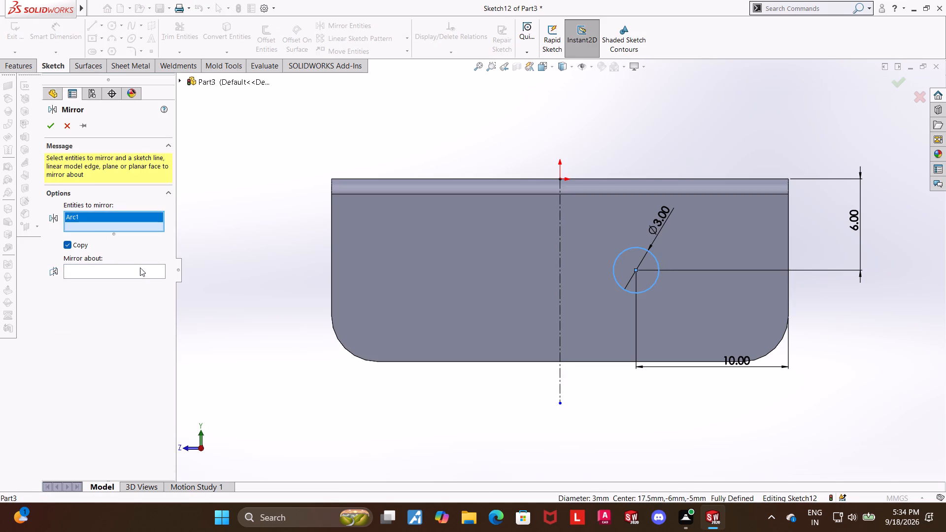
left_click(134, 271)
left_click(560, 247)
left_click(52, 126)
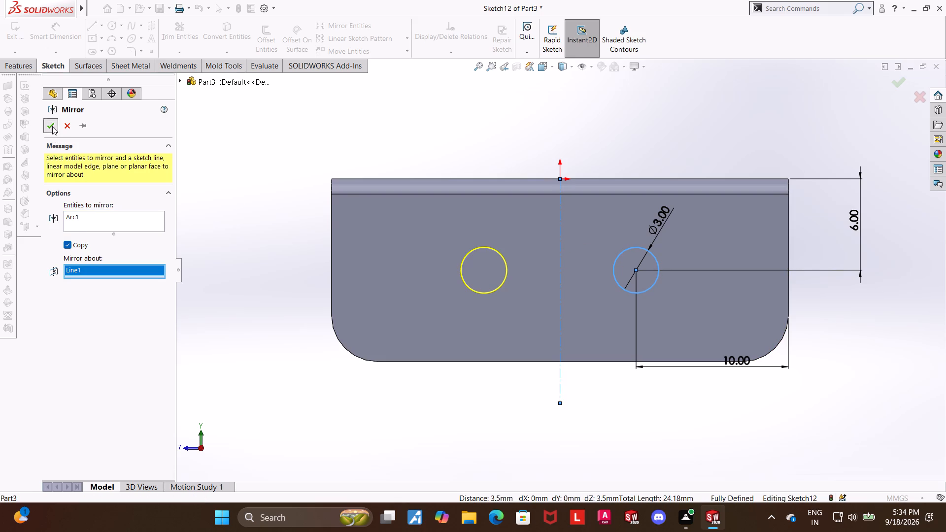
key("Escape")
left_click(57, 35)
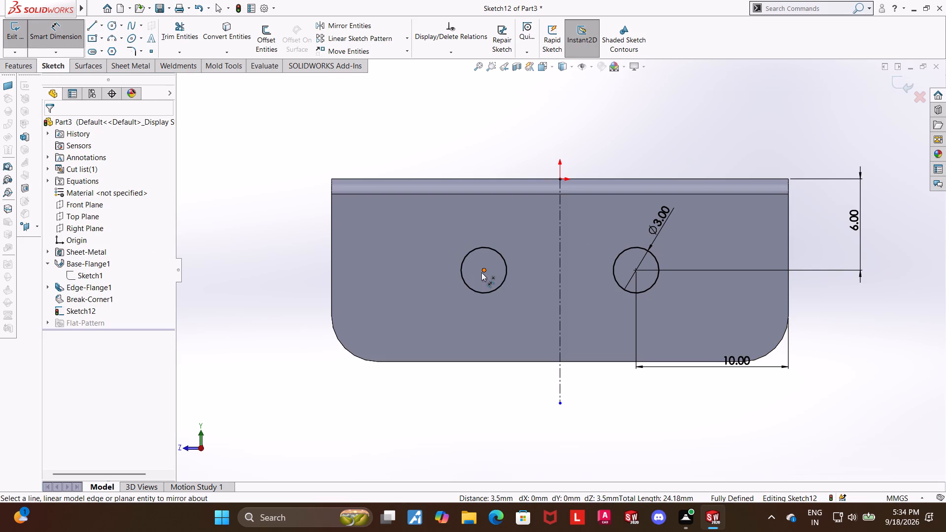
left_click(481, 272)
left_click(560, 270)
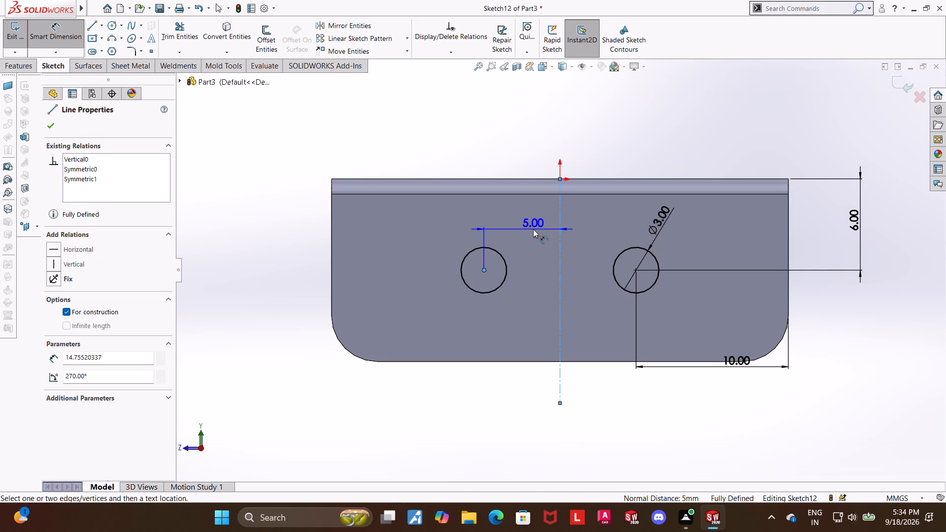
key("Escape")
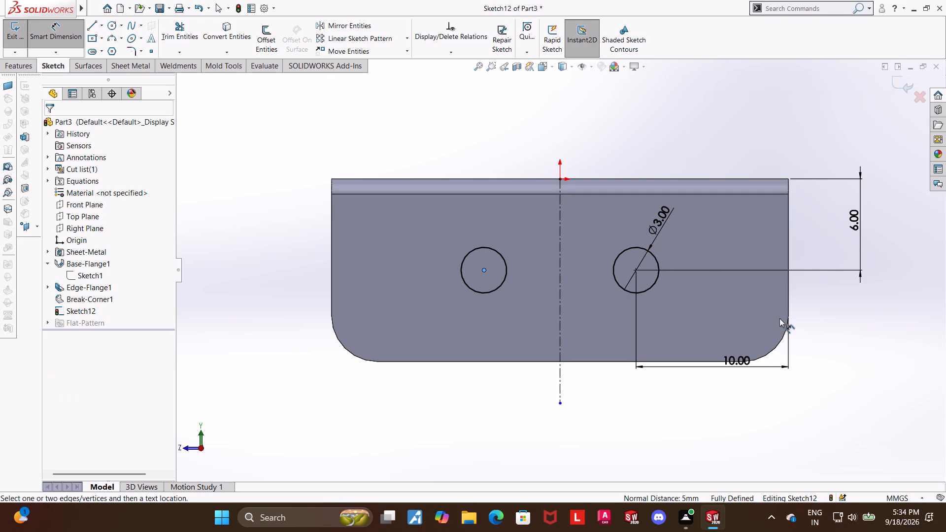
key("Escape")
Close the sketch and make an extruded cut of both circles with the Through All end condition, through both flanges.
left_click(892, 83)
scroll(811, 116, "up", 1)
middle_click_drag(802, 119, 787, 125)
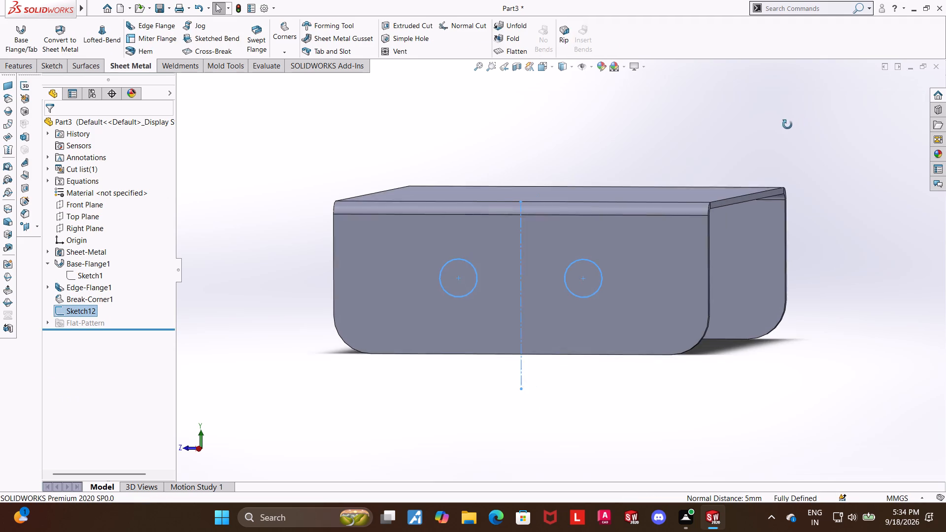
middle_click_drag(787, 125, 785, 124)
left_click(413, 28)
middle_click_drag(561, 142, 541, 143)
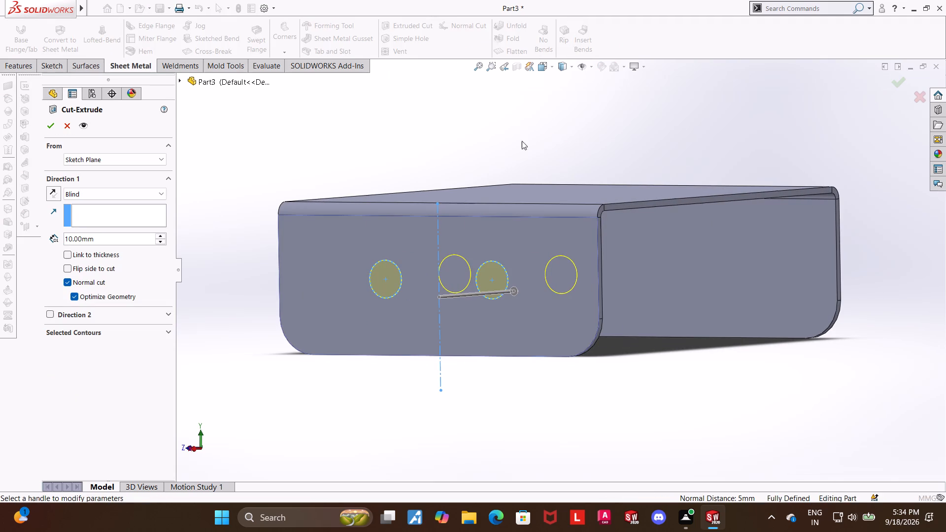
left_click(113, 194)
left_click(96, 212)
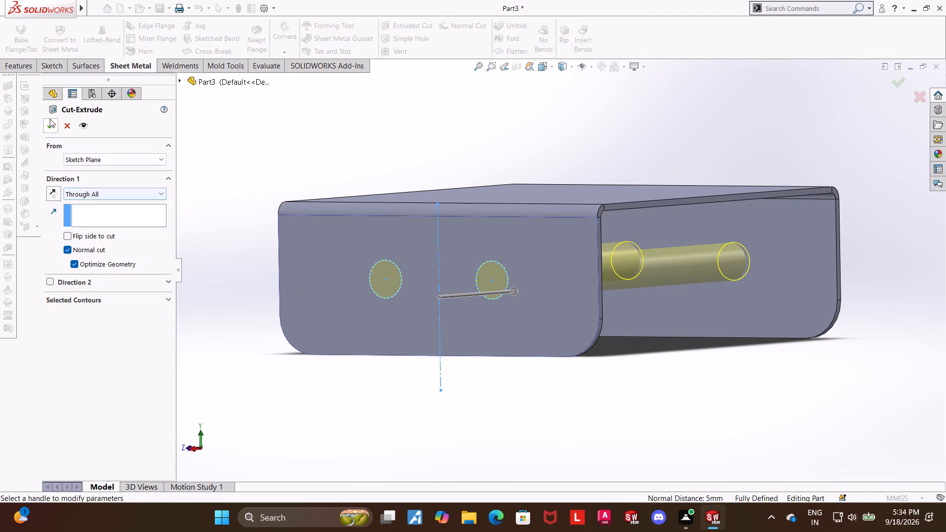
left_click(50, 118)
Flatten the sheet metal part to examine its flat pattern from the top view, and fold it back.
middle_click_drag(215, 200, 357, 215)
left_click_drag(438, 307, 465, 334)
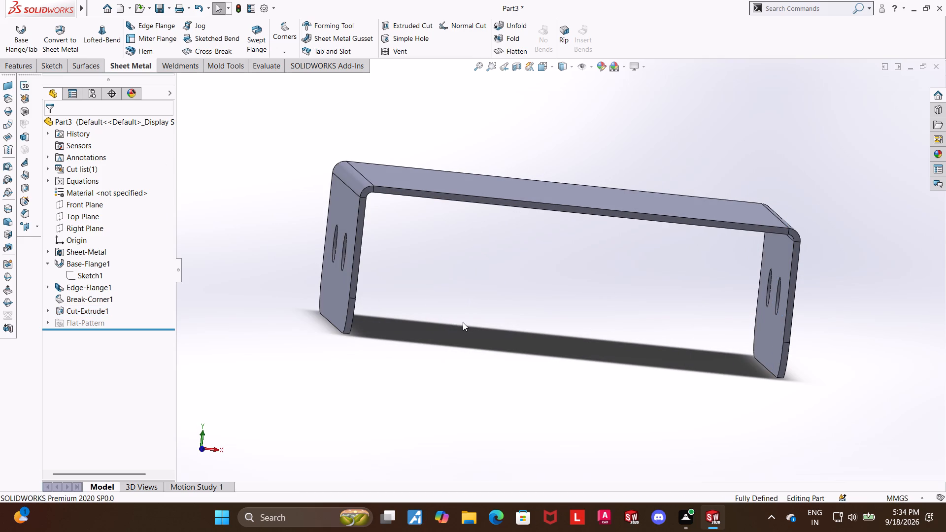
scroll(463, 322, "up", 3)
scroll(854, 262, "up", 1)
middle_click_drag(805, 225, 773, 299)
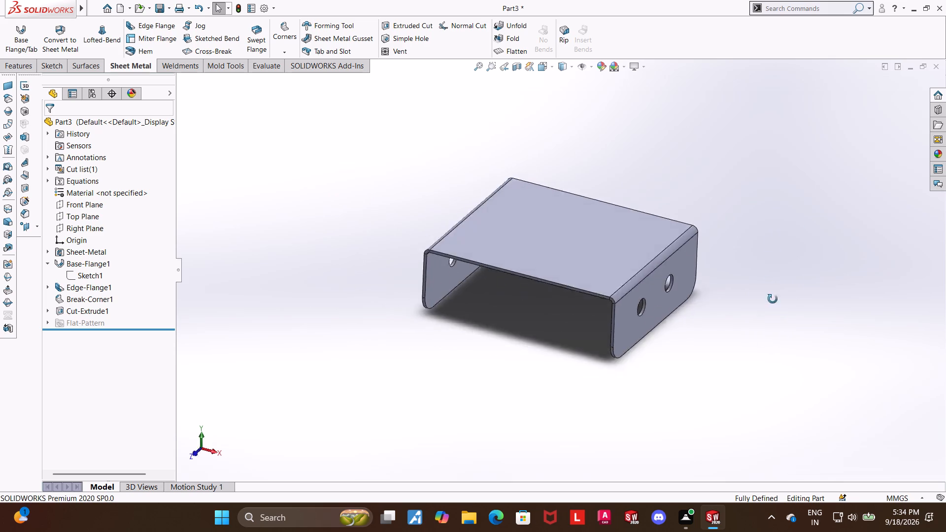
middle_click_drag(773, 299, 785, 364)
left_click(517, 52)
scroll(608, 205, "up", 5)
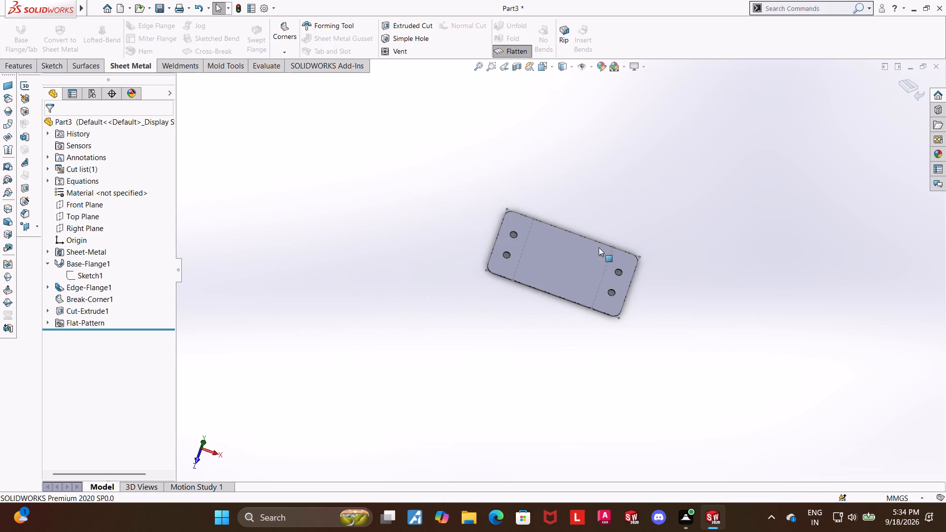
left_click(507, 343)
middle_click_drag(518, 335, 493, 386)
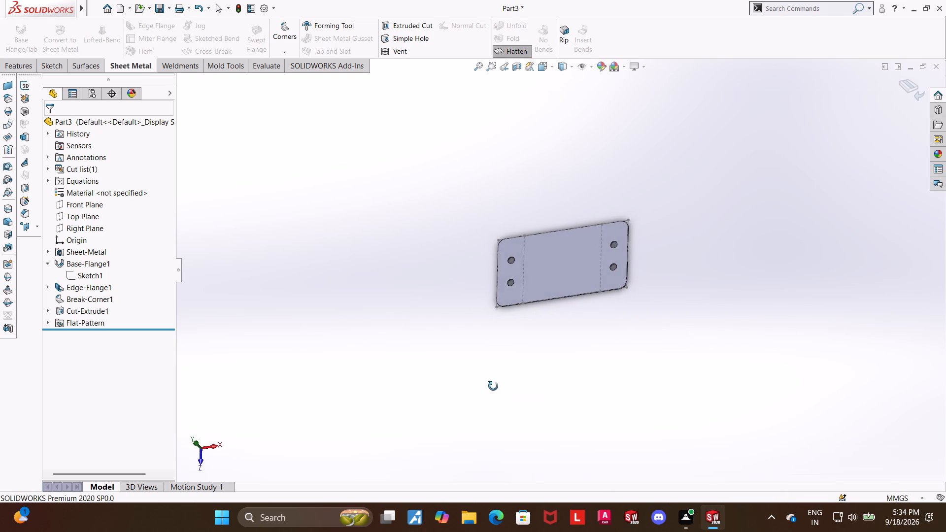
middle_click_drag(493, 386, 510, 400)
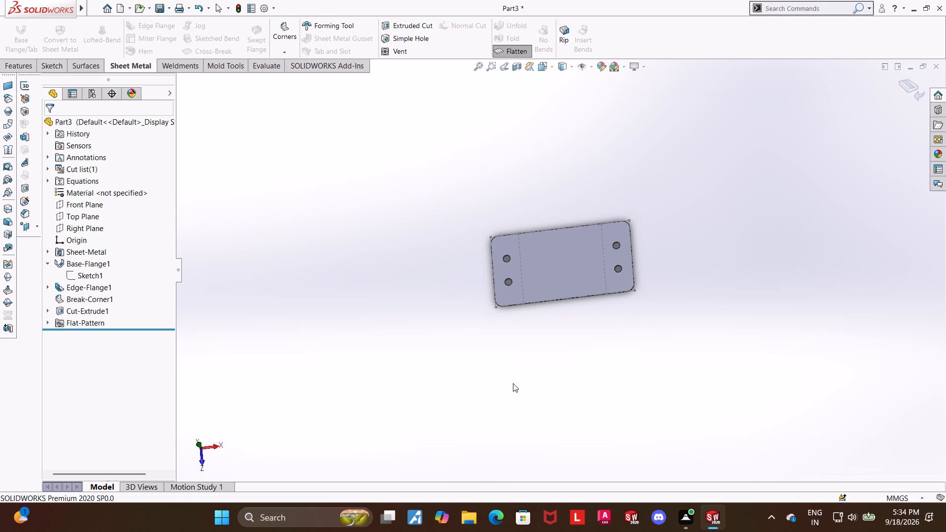
scroll(574, 399, "up", 4)
scroll(579, 241, "down", 6)
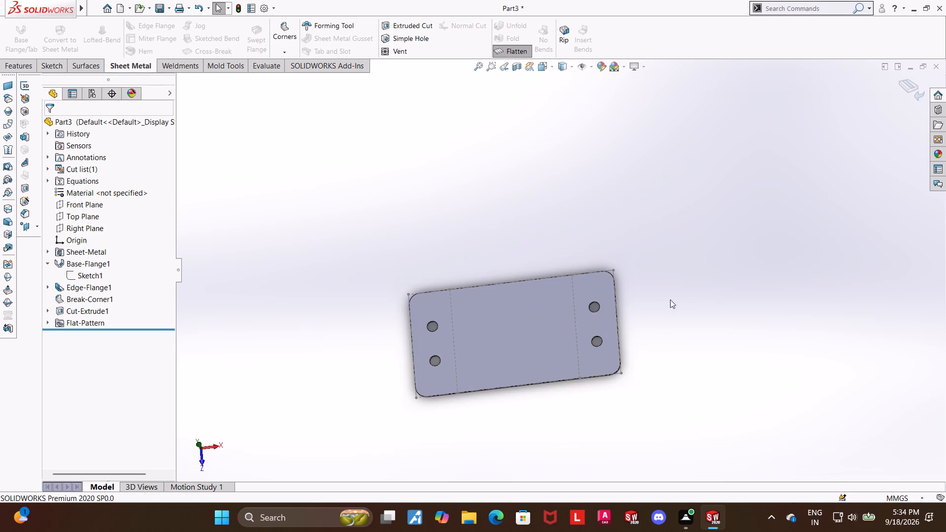
middle_click_drag(703, 330, 699, 358)
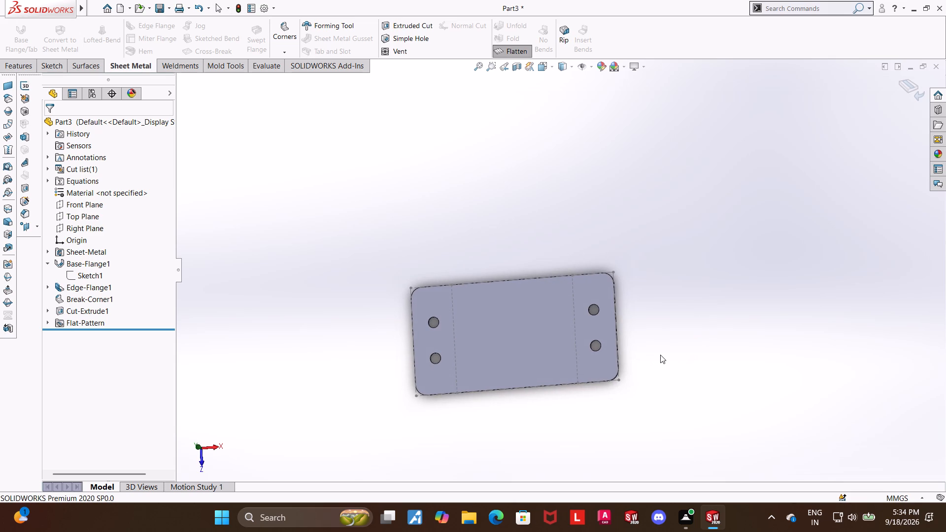
left_click(541, 66)
left_click(470, 304)
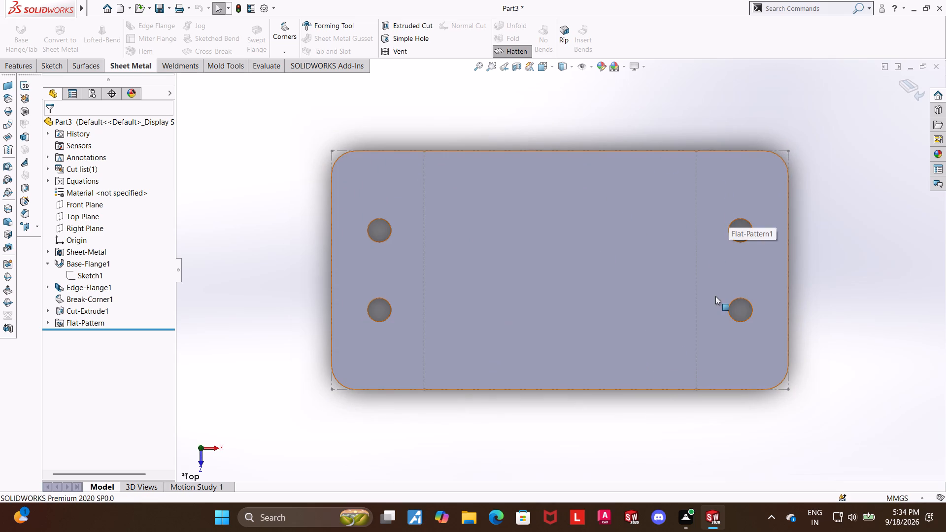
scroll(721, 296, "up", 4)
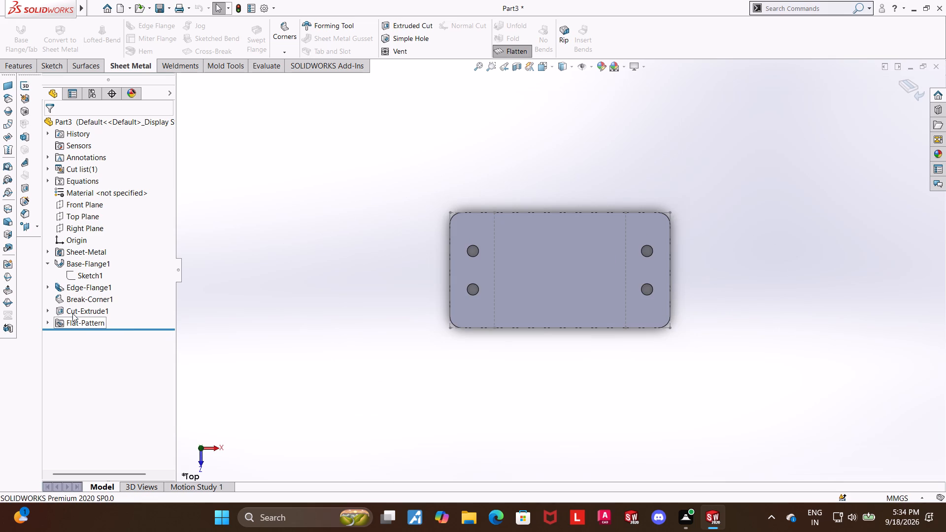
left_click(511, 51)
Start an edge flange on the back edge of the base plate between the two side flanges, directed upward.
scroll(473, 295, "up", 4)
middle_click_drag(533, 279, 706, 292)
scroll(706, 292, "up", 1)
scroll(548, 246, "down", 6)
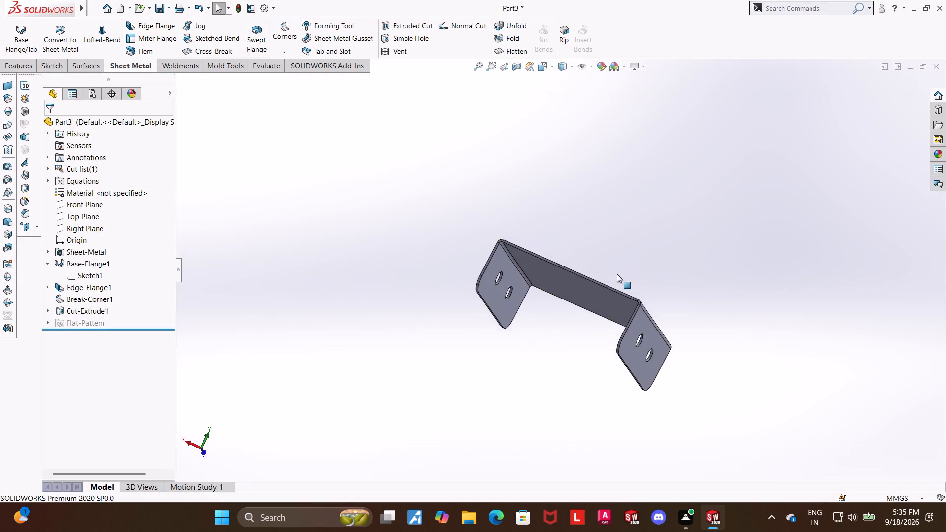
scroll(617, 274, "down", 2)
middle_click_drag(678, 261, 692, 319)
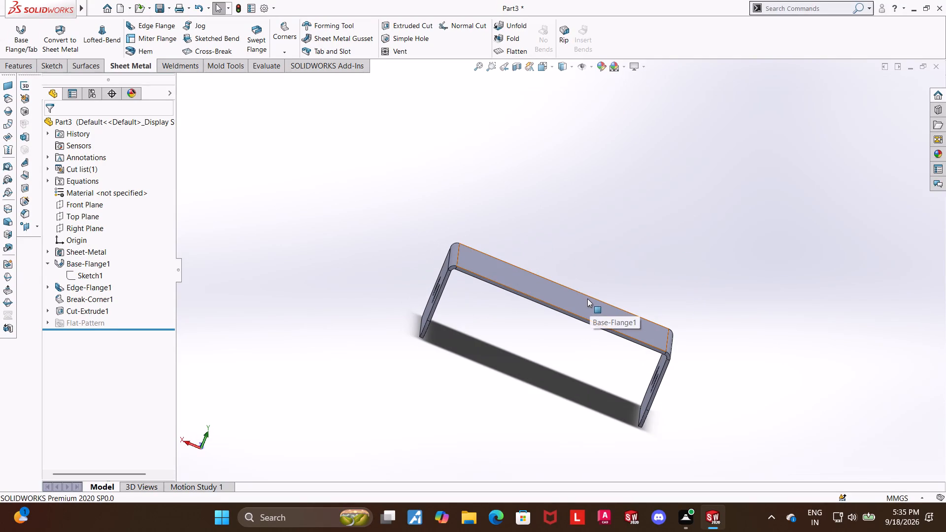
scroll(593, 291, "down", 2)
middle_click_drag(673, 271, 663, 322)
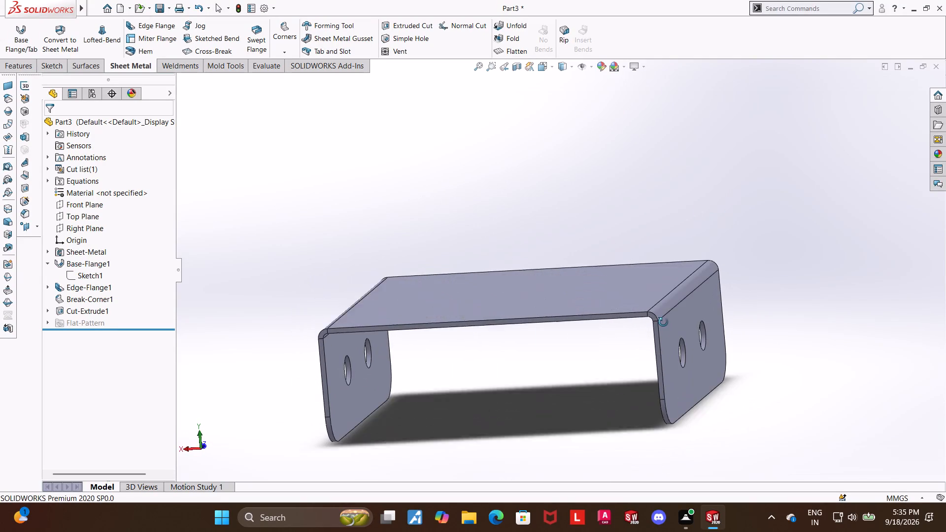
middle_click_drag(663, 322, 663, 326)
left_click(156, 28)
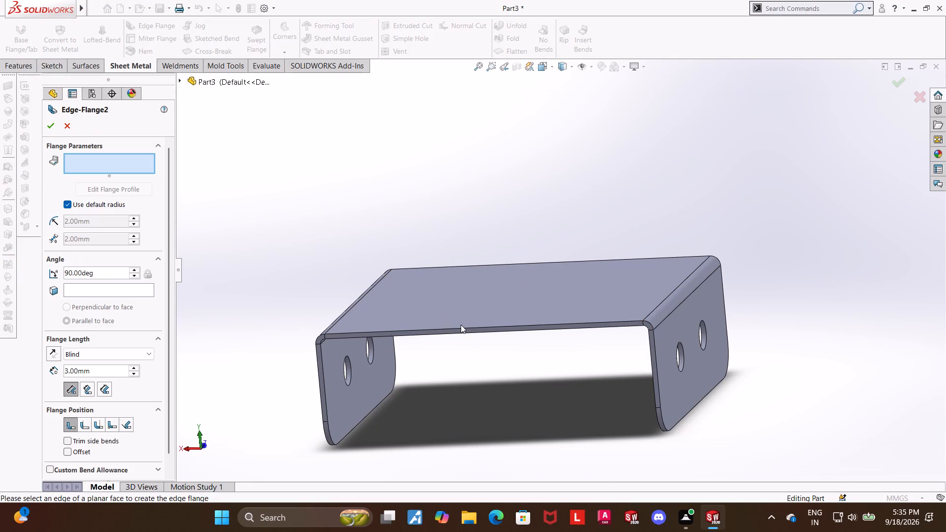
right_click(462, 330)
left_click(462, 330)
right_click(288, 259)
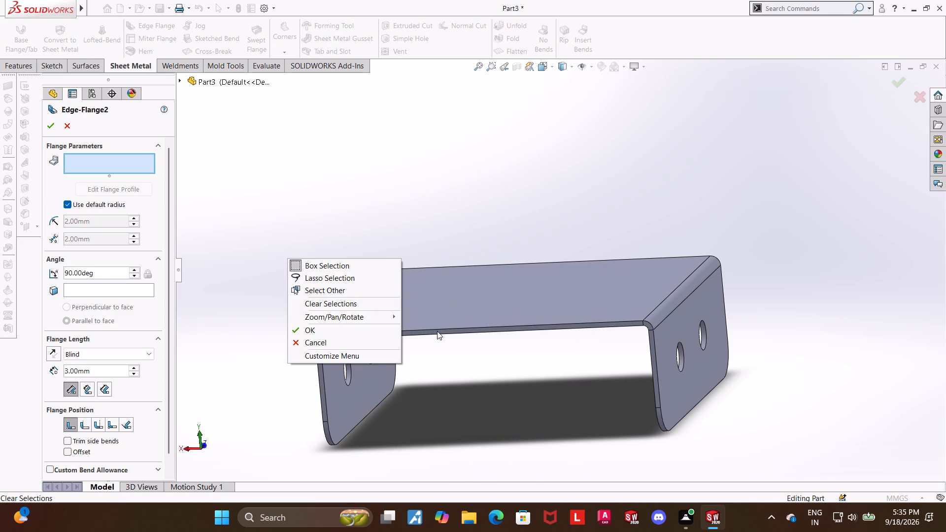
left_click(470, 330)
left_click(470, 141)
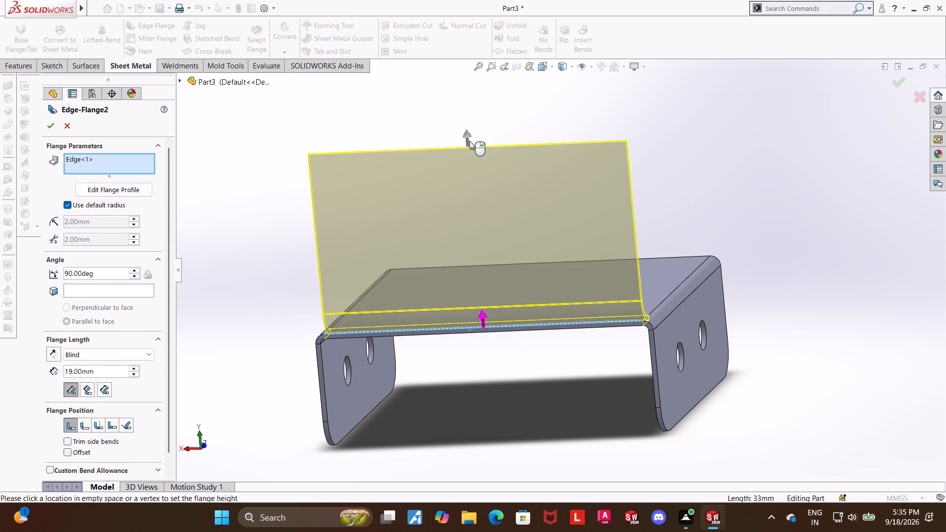
Set the new edge flange's length to 10 mm.
middle_click_drag(448, 357, 446, 331)
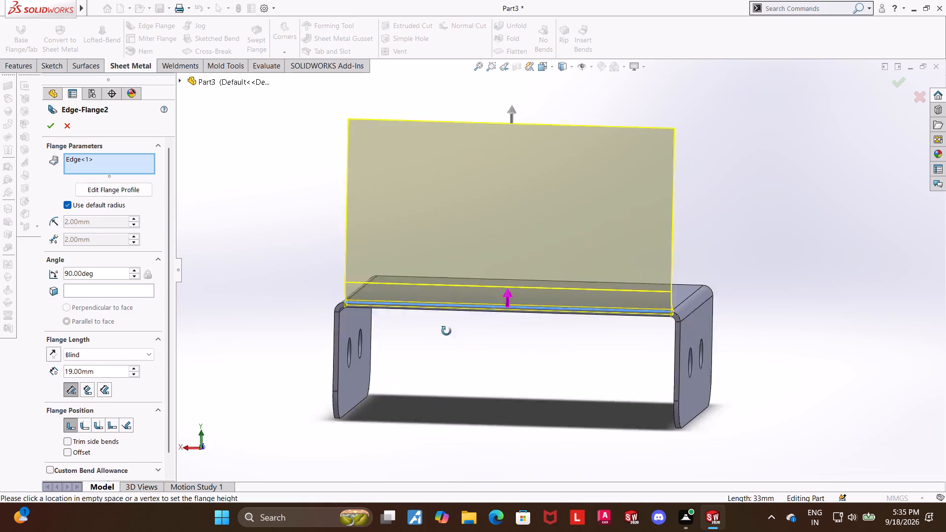
middle_click_drag(446, 331, 410, 335)
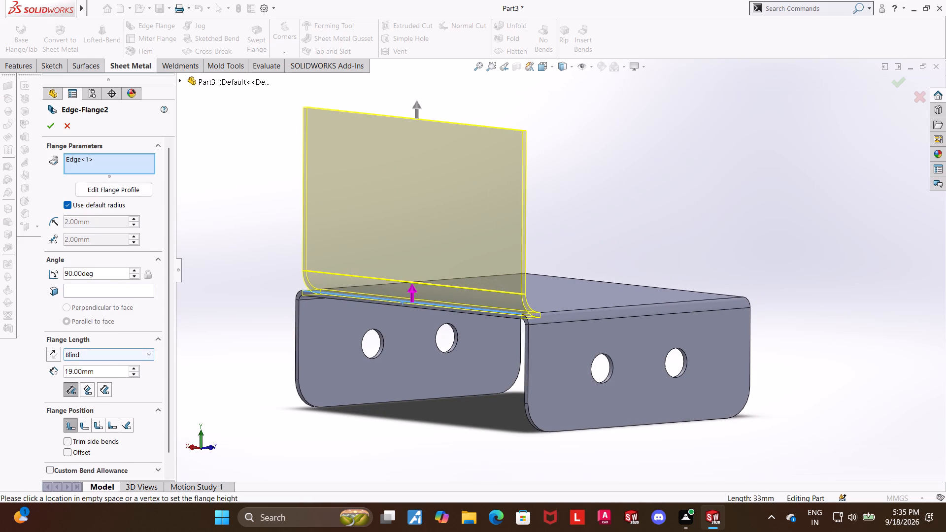
left_click_drag(107, 370, 15, 372)
key("1")
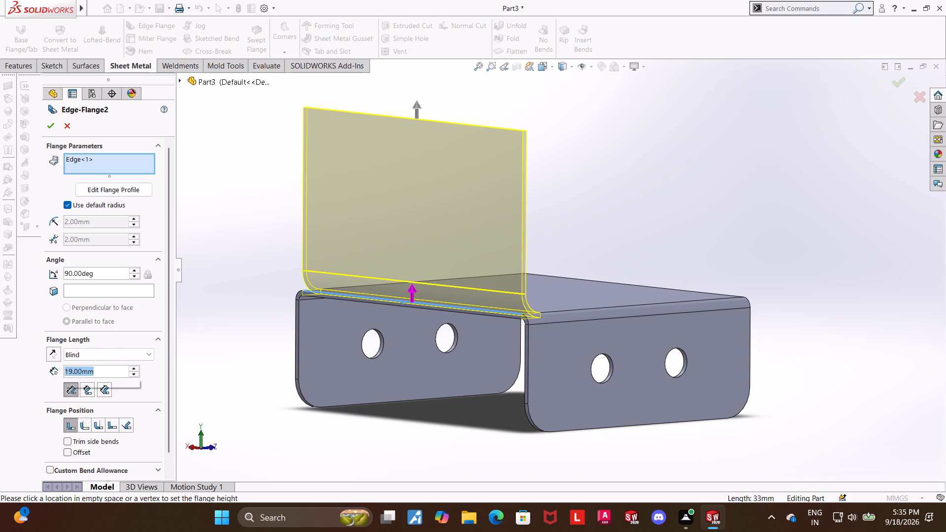
key("0")
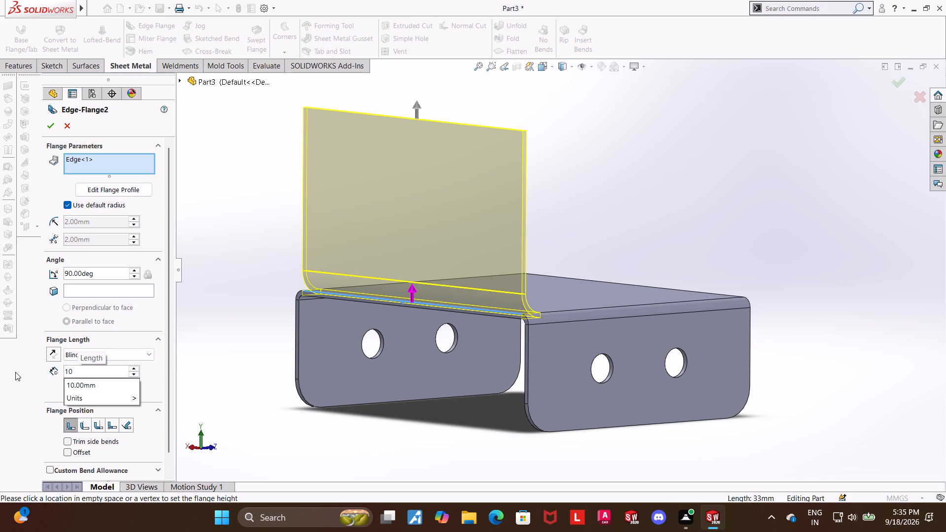
key("Return")
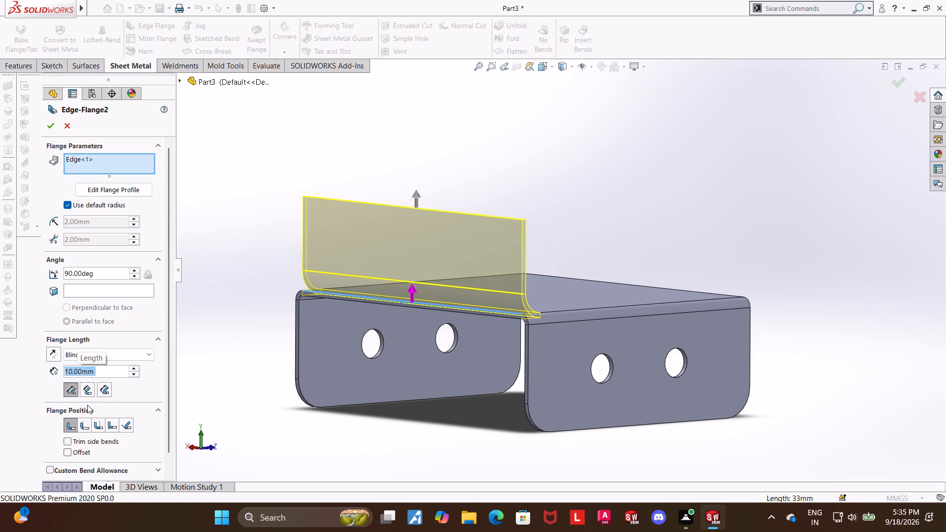
Enable a custom rectangular relief for the flange without relief ratio, 0.5 mm wide and 1.25 mm deep.
scroll(125, 414, "down", 4)
left_click(114, 467)
scroll(97, 444, "down", 4)
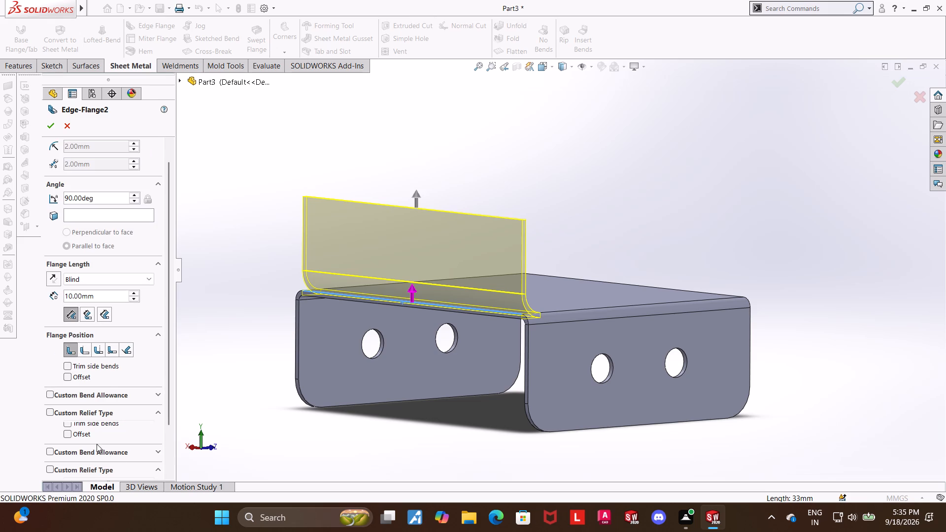
left_click(54, 409)
scroll(95, 425, "down", 5)
left_click(122, 471)
scroll(112, 452, "down", 6)
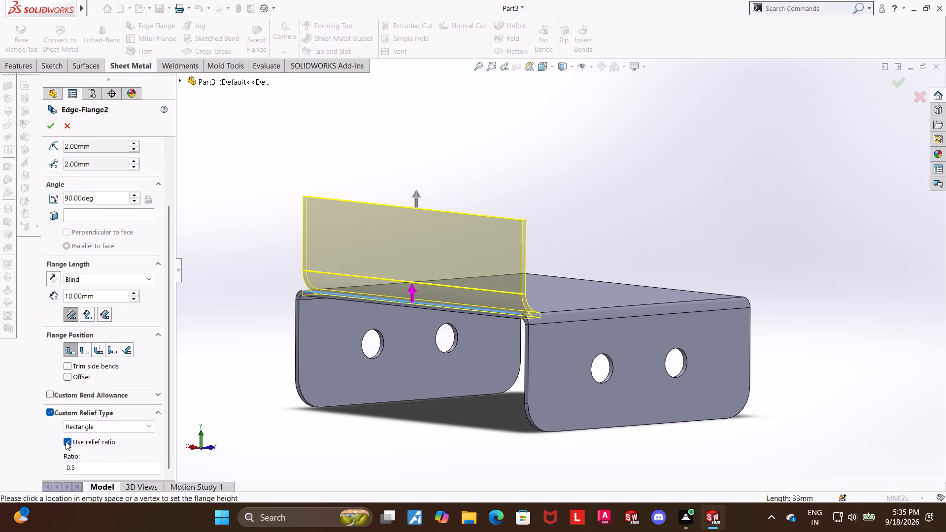
left_click(66, 441)
scroll(109, 452, "down", 4)
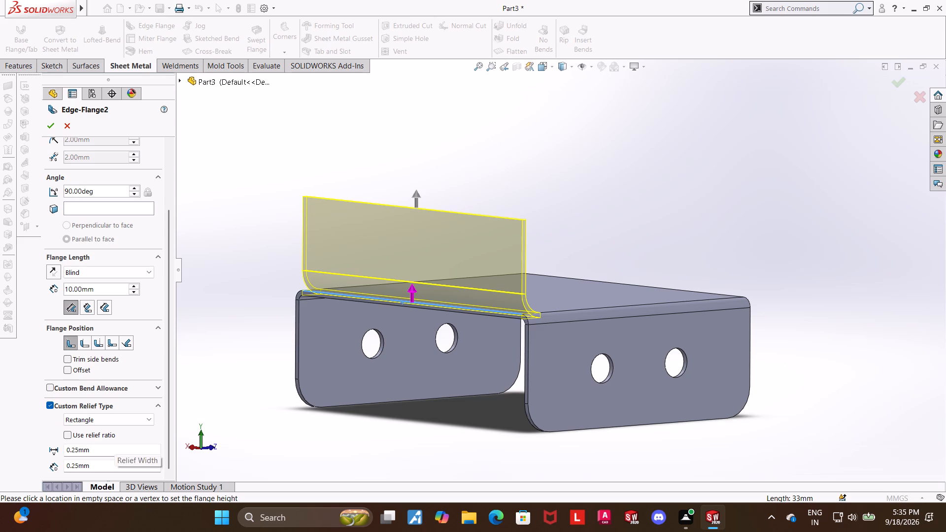
left_click_drag(114, 450, 18, 455)
type("0.5")
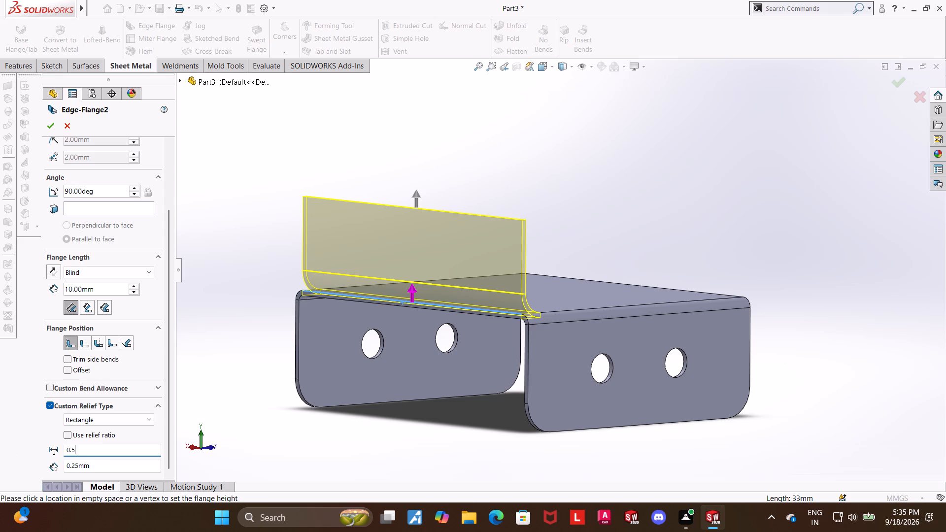
key("Return")
left_click_drag(106, 463, 36, 465)
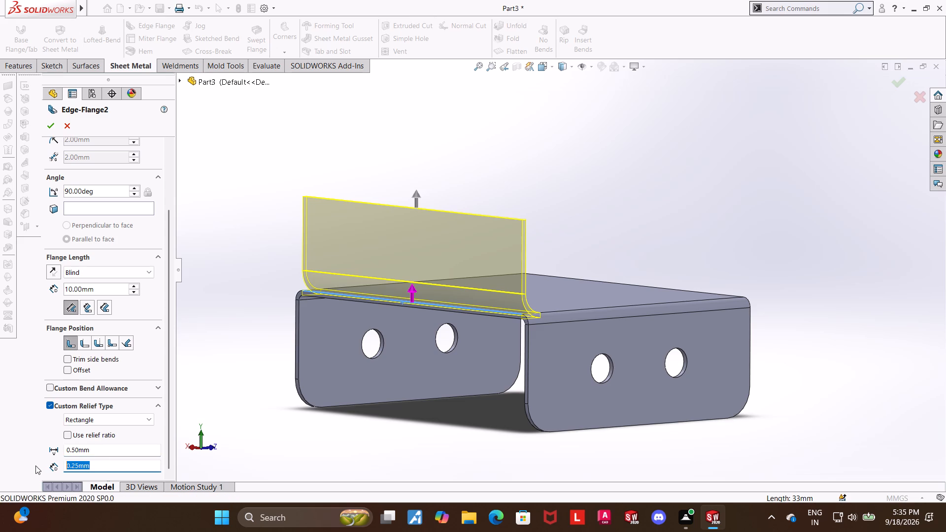
type("1.25")
key("Return")
Turn off the default radius and set the flange's bend radius to 0.5 mm.
scroll(149, 361, "up", 2)
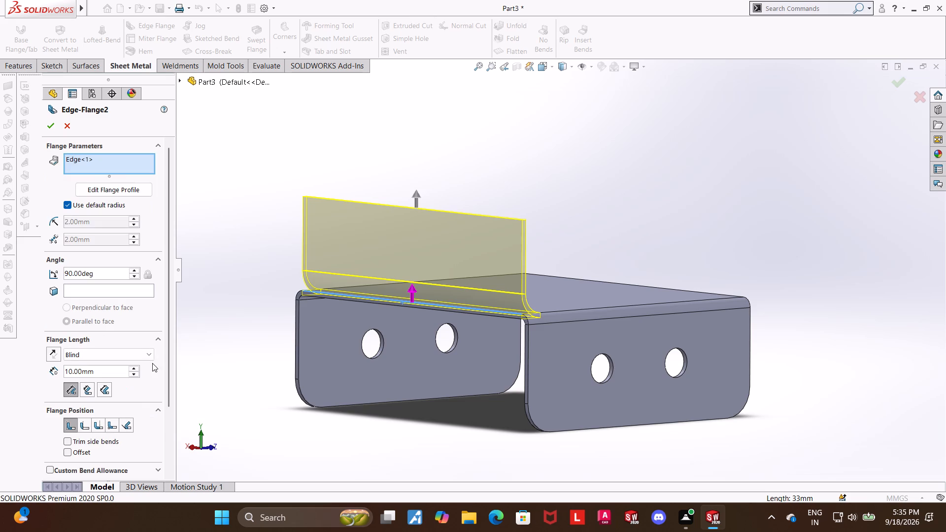
scroll(148, 361, "up", 2)
left_click(66, 204)
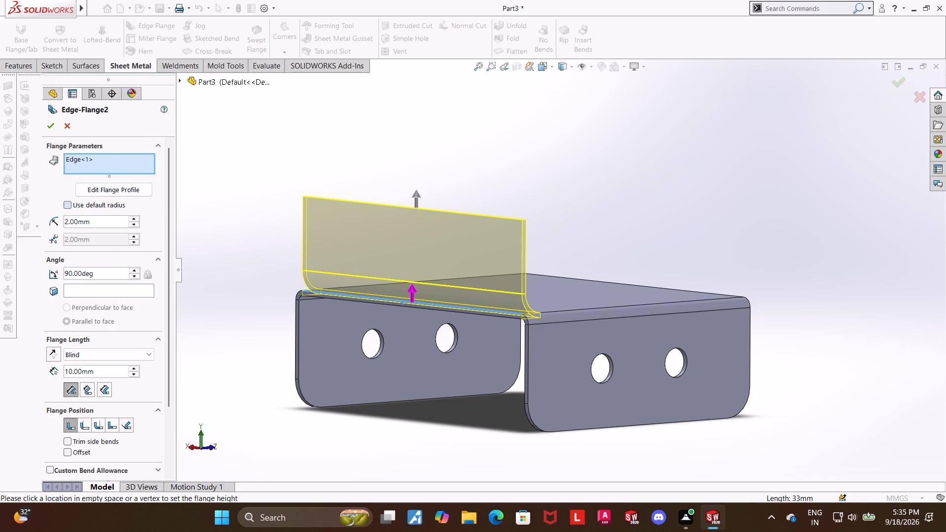
left_click_drag(102, 222, 0, 216)
type("0.5")
key("Return")
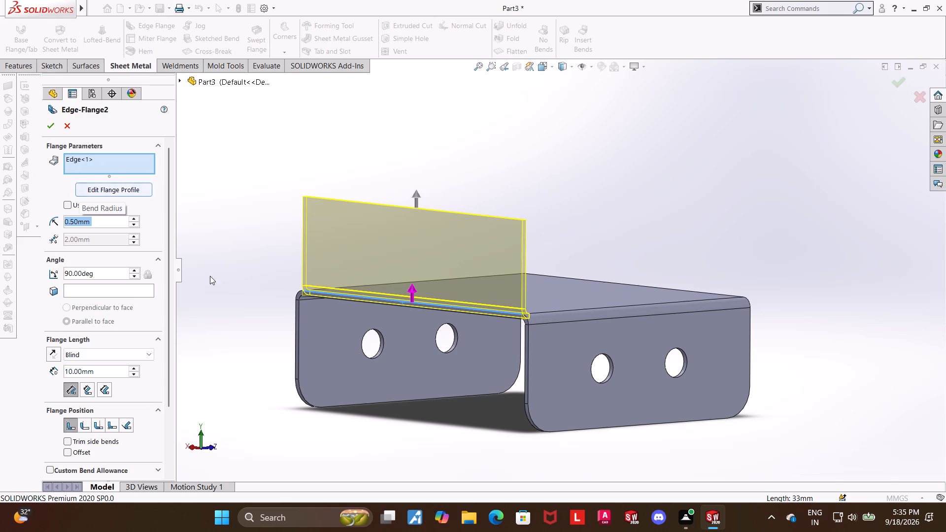
Edit the flange profile in the back view, moving both vertical side lines inward, the one on the −X side to about 9 mm from the origin.
left_click(541, 67)
left_click(383, 291)
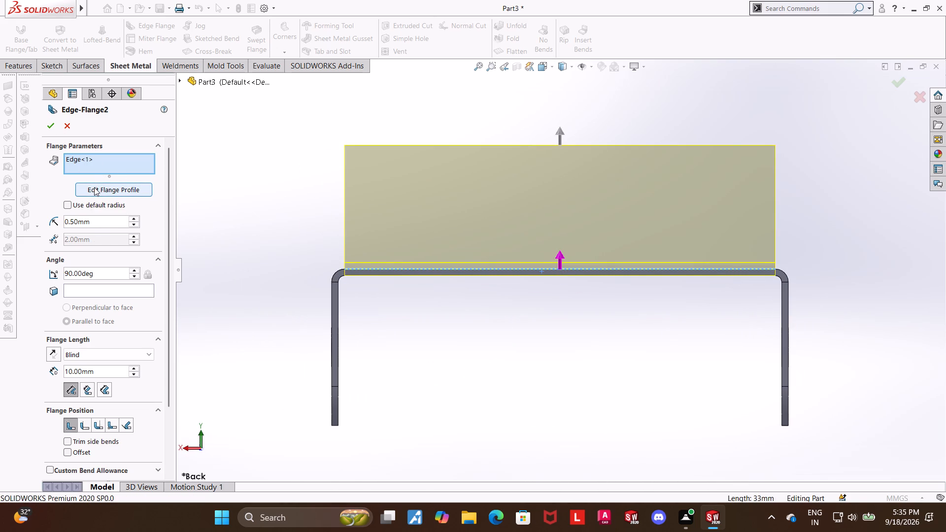
left_click(94, 187)
left_click_drag(343, 213, 394, 212)
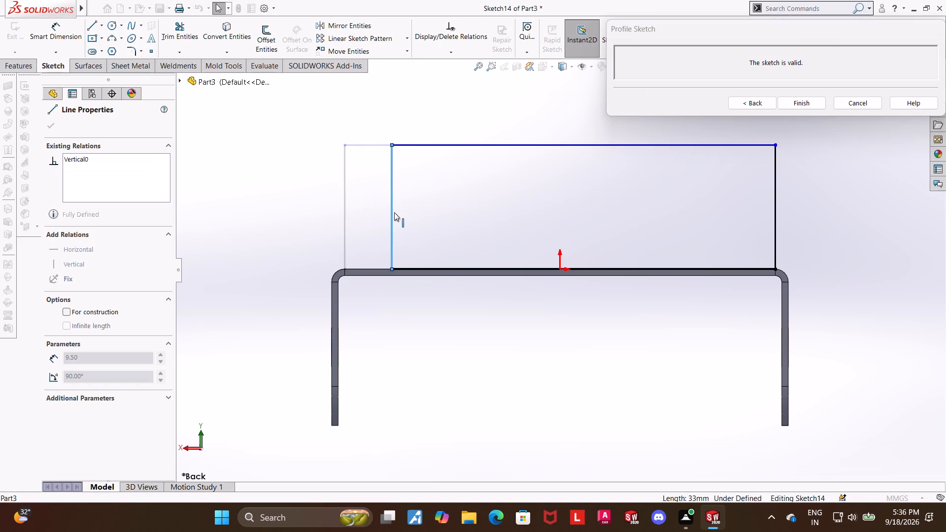
left_click_drag(394, 212, 413, 211)
left_click_drag(777, 200, 676, 208)
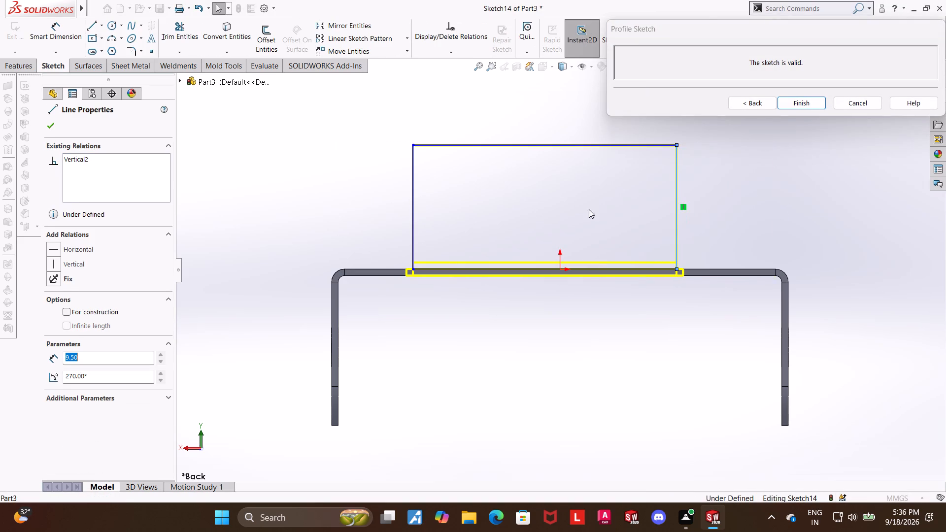
Dimension the profile's −X side line 10 mm from the origin.
left_click(68, 36)
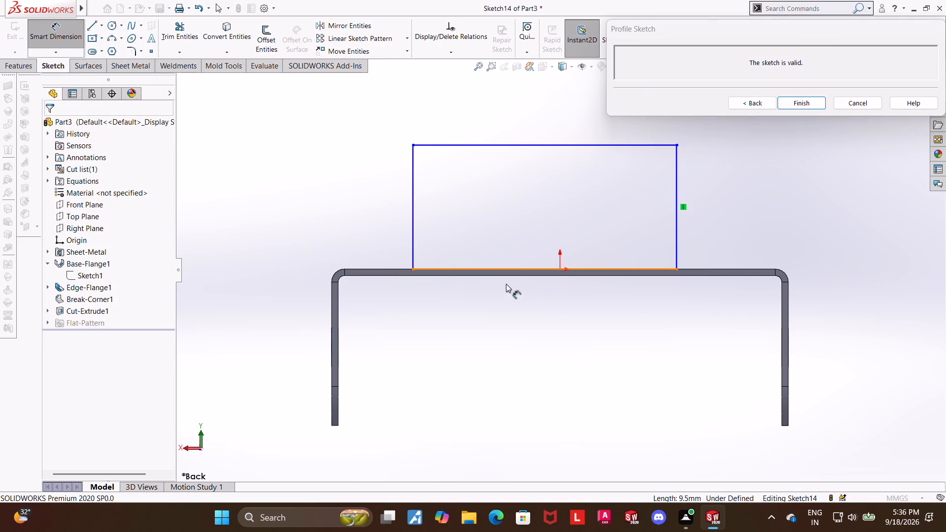
left_click(561, 271)
left_click(677, 236)
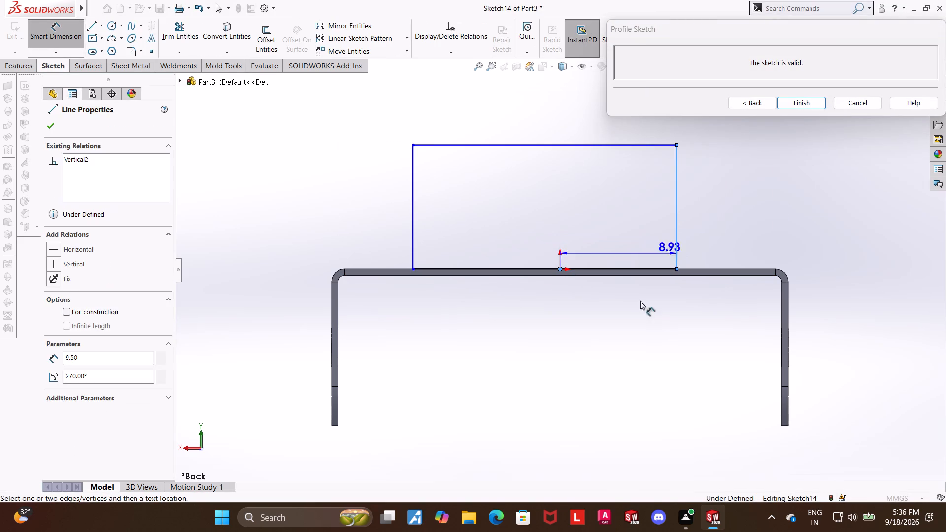
left_click(613, 329)
type("10")
key("Return")
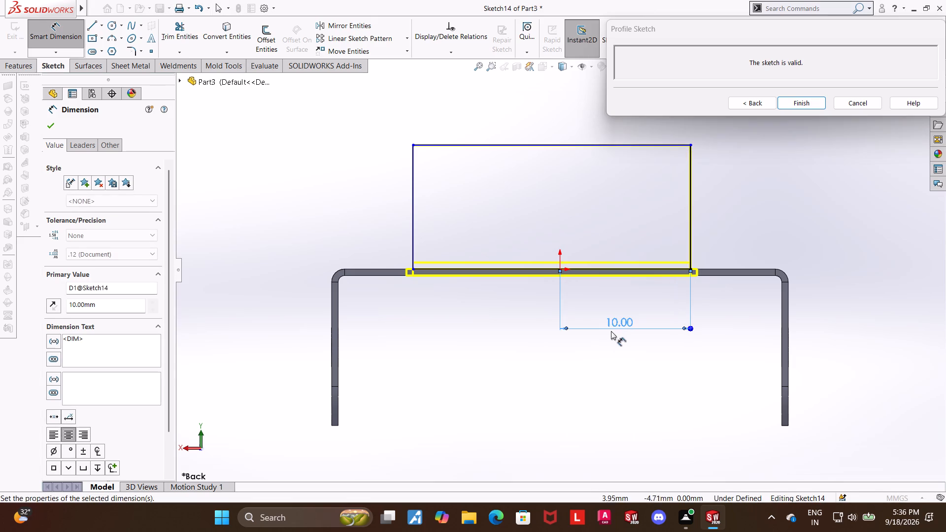
key("Escape")
Center the flange profile by adding a Vertical relation between the origin and the midpoint of its top line.
left_click(50, 36)
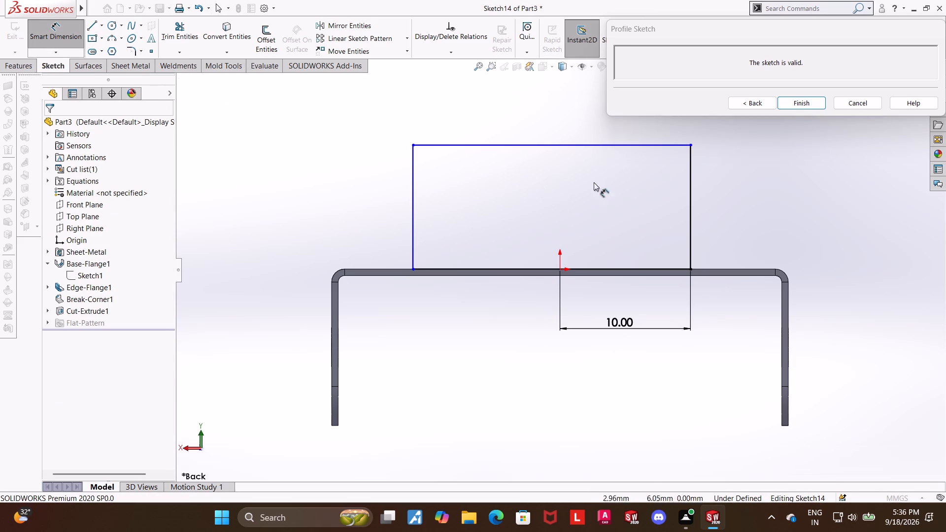
key("Escape")
left_click(561, 270)
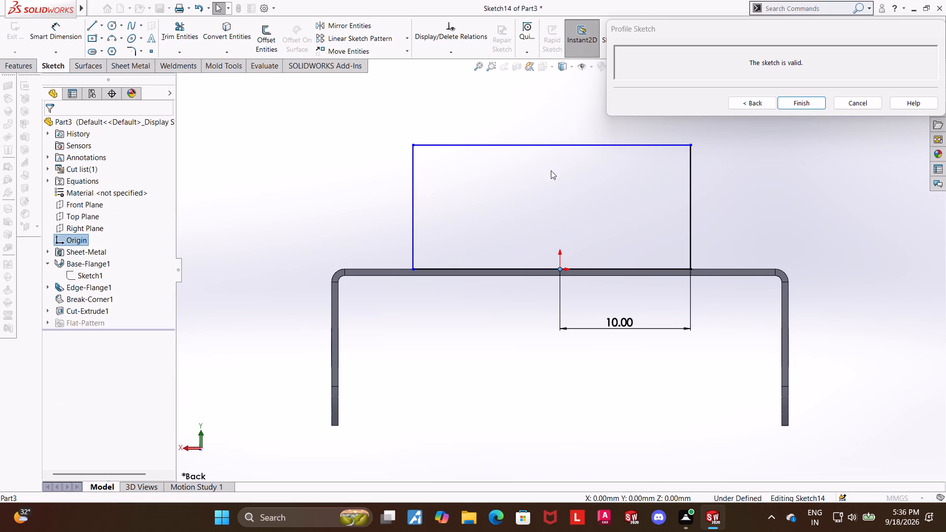
left_click(552, 145, "ctrl")
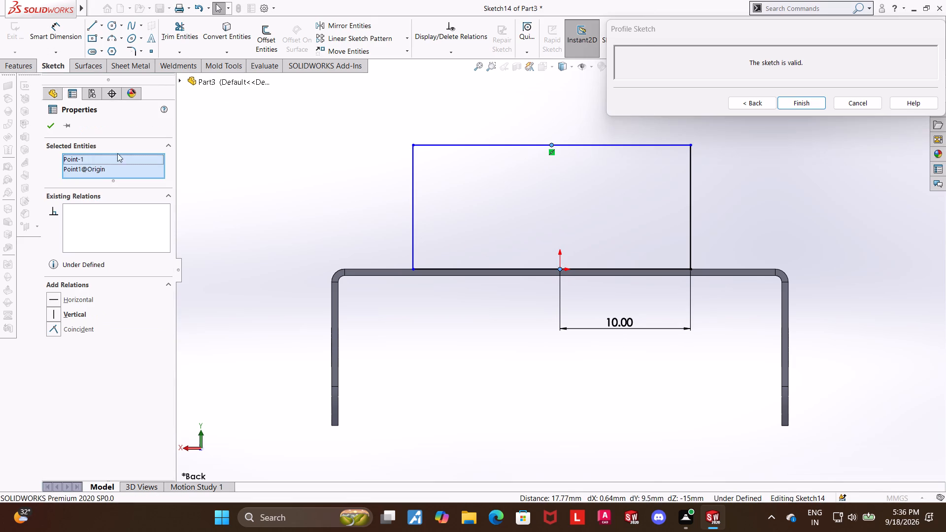
left_click(50, 313)
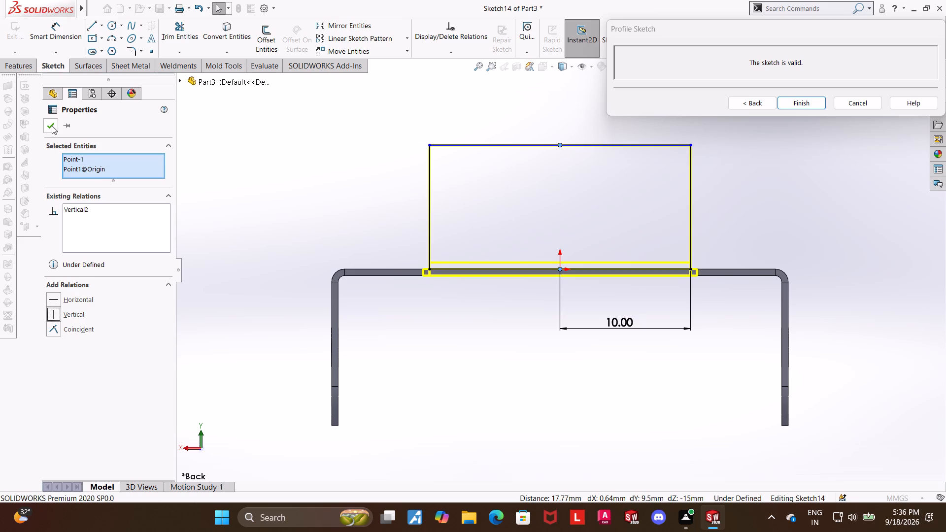
left_click(52, 126)
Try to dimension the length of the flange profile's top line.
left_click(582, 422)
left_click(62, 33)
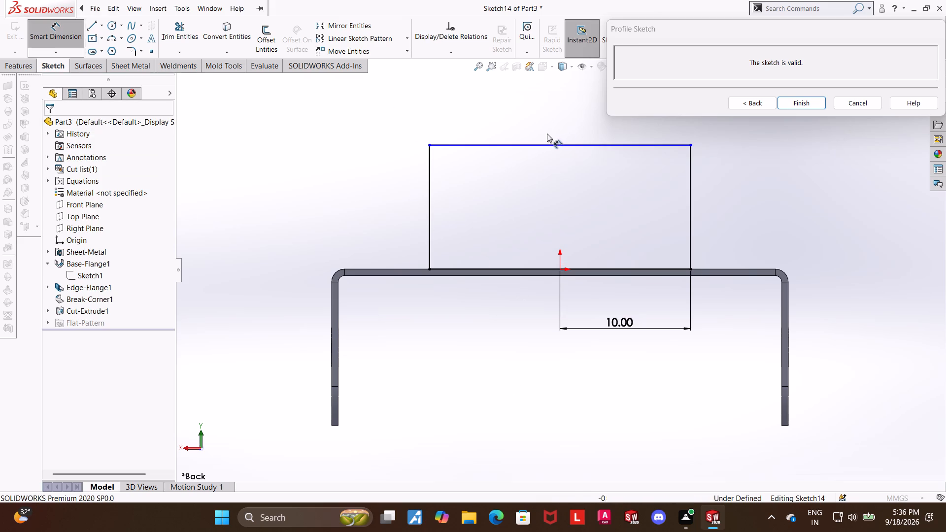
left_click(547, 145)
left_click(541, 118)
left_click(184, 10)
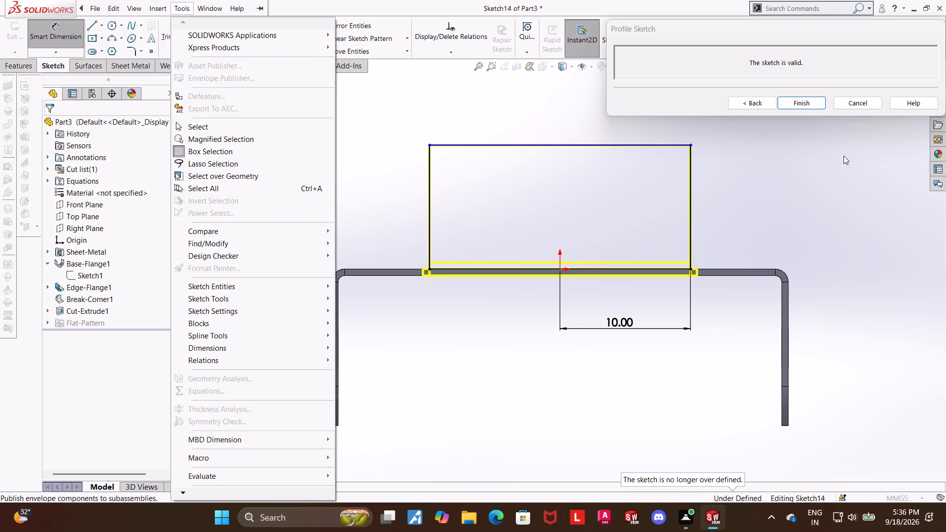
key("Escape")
Finish the profile sketch to create the narrowed edge flange.
left_click(807, 104)
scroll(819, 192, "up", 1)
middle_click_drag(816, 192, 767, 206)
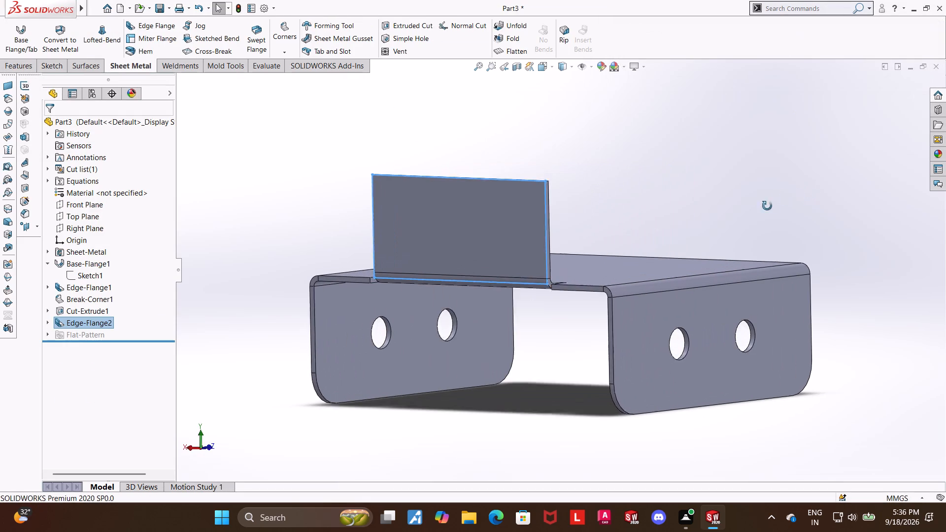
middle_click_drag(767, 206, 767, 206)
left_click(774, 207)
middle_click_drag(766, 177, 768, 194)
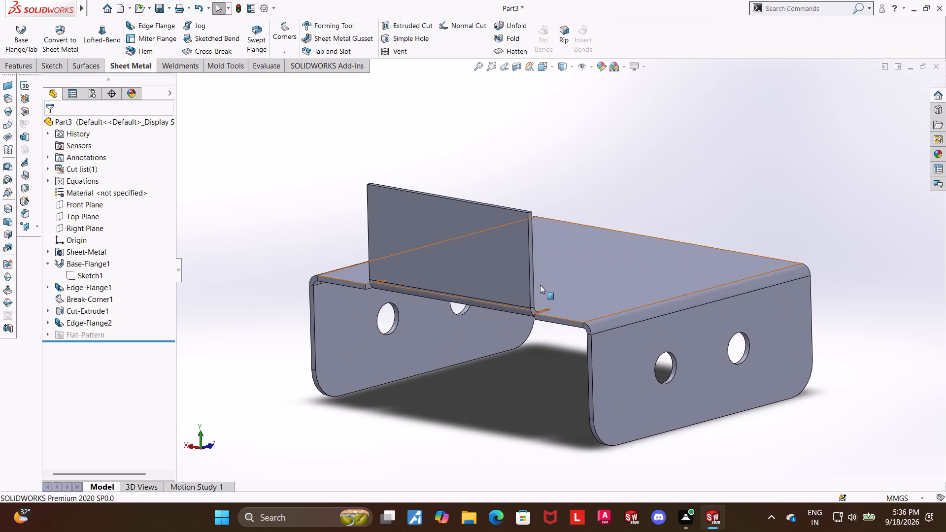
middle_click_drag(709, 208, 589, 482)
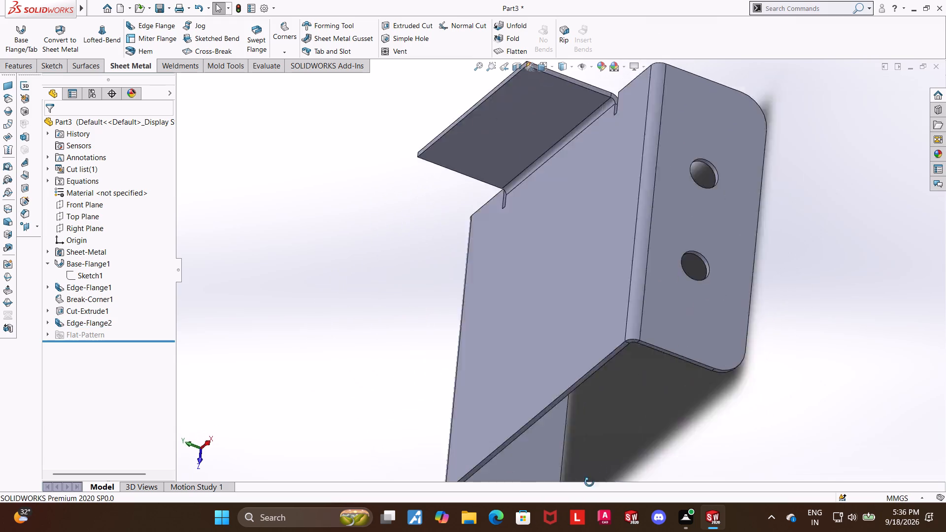
Examine the narrowed edge flange, its bend and the relief slots beside it from several angles.
middle_click_drag(589, 482, 655, 462)
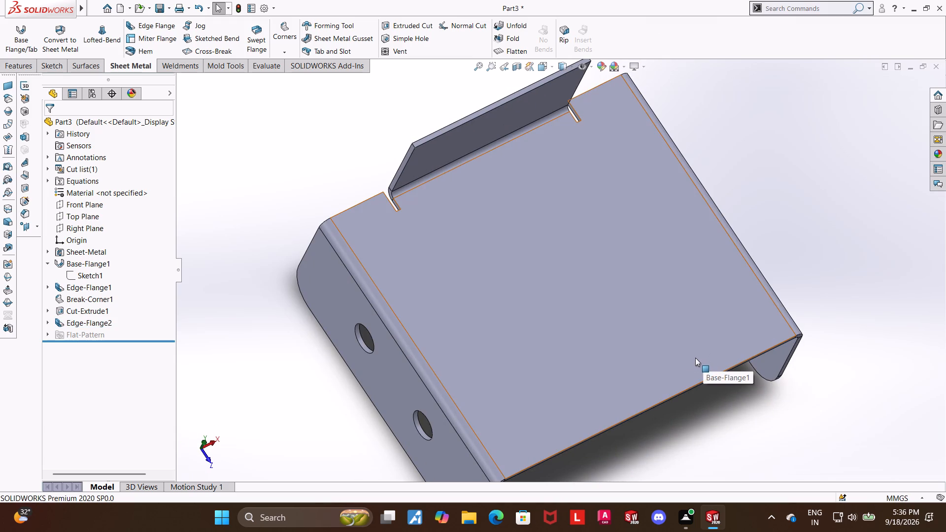
middle_click_drag(694, 358, 673, 423)
scroll(675, 419, "down", 1)
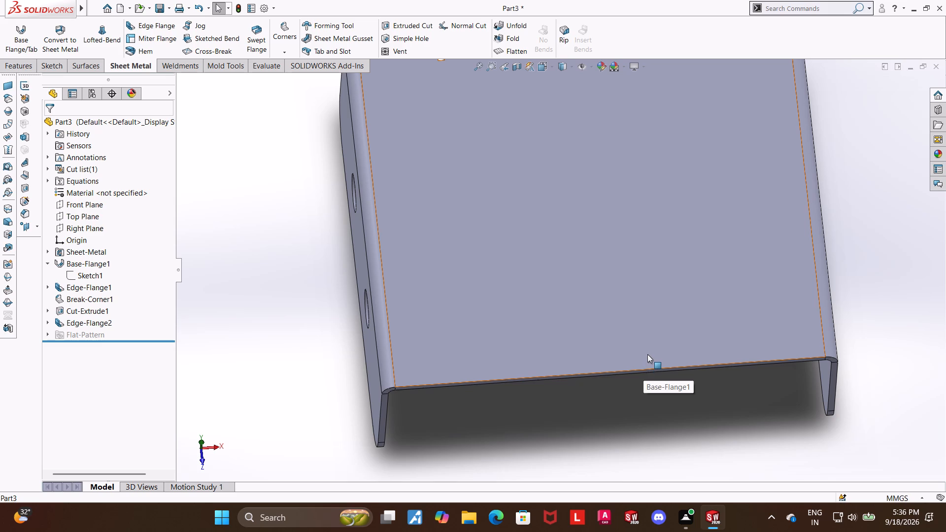
scroll(647, 354, "up", 2)
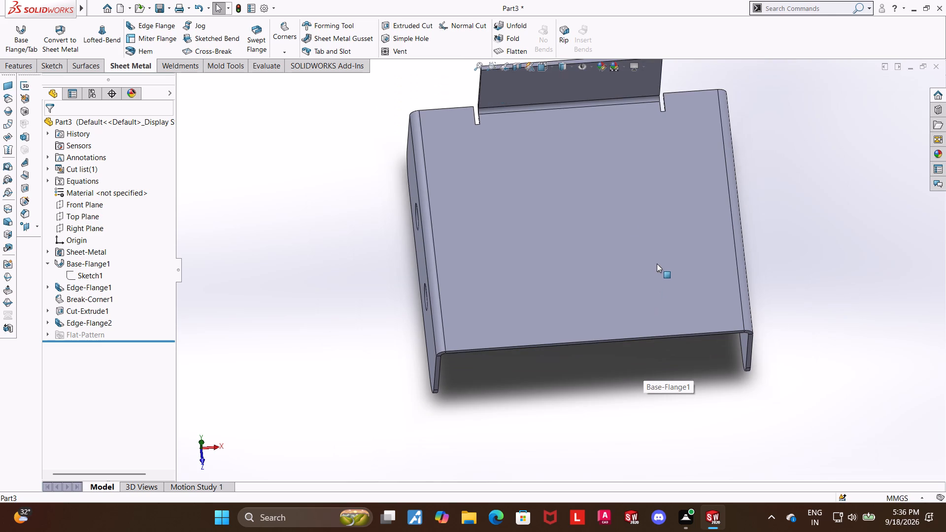
scroll(596, 83, "down", 2)
scroll(617, 147, "up", 4)
scroll(611, 130, "down", 3)
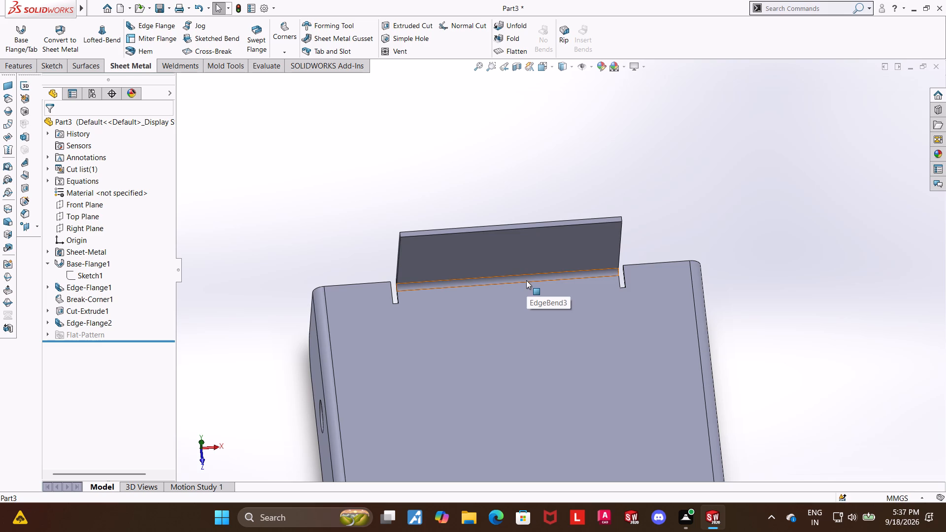
scroll(464, 269, "down", 2)
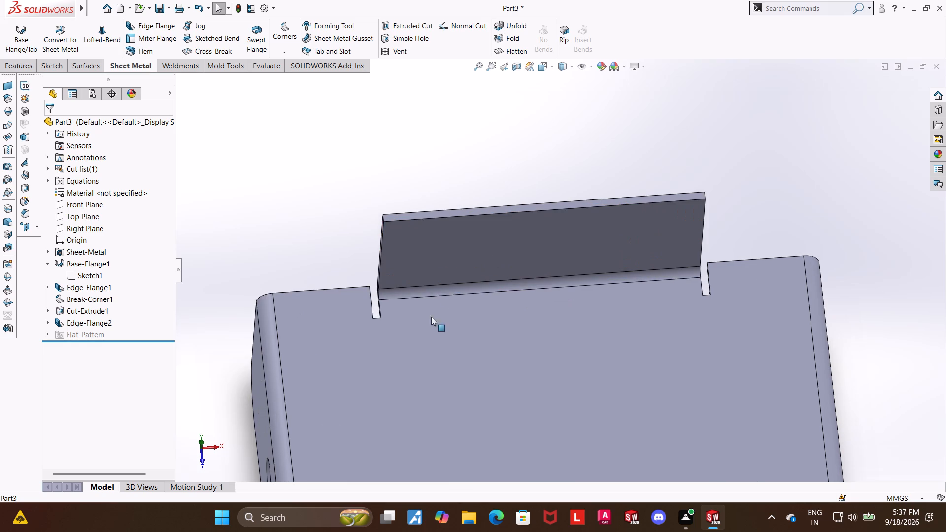
scroll(396, 307, "up", 4)
middle_click_drag(708, 354, 723, 261)
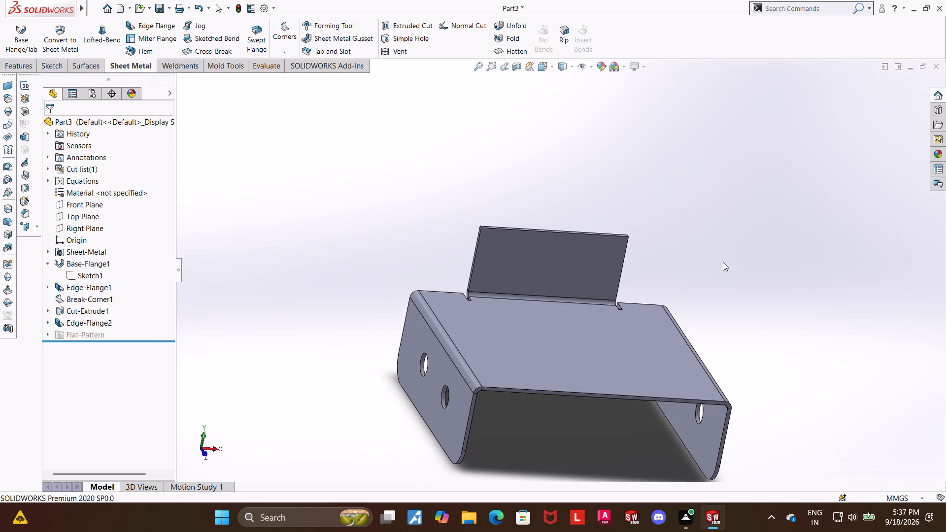
Flatten the bracket to inspect its flat pattern, and return it to the folded state.
left_click(513, 54)
middle_click_drag(661, 233, 624, 352)
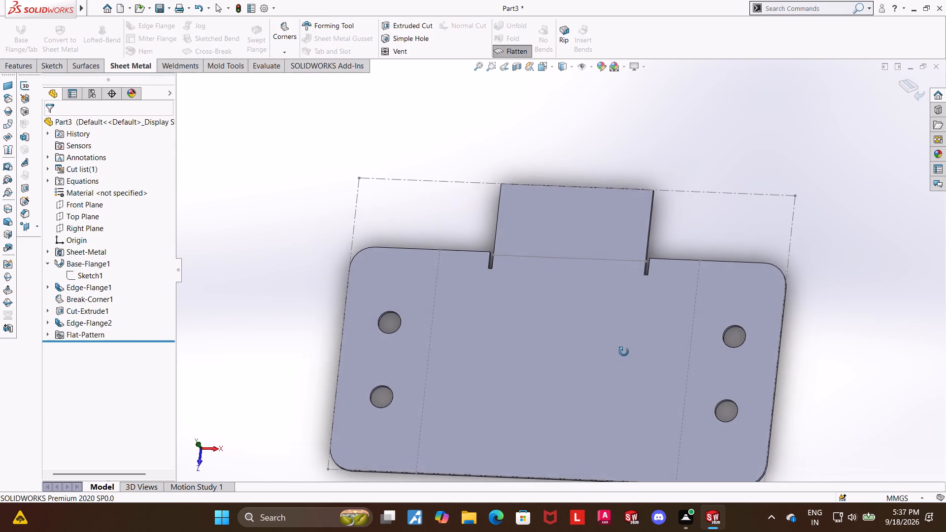
middle_click_drag(624, 352, 623, 354)
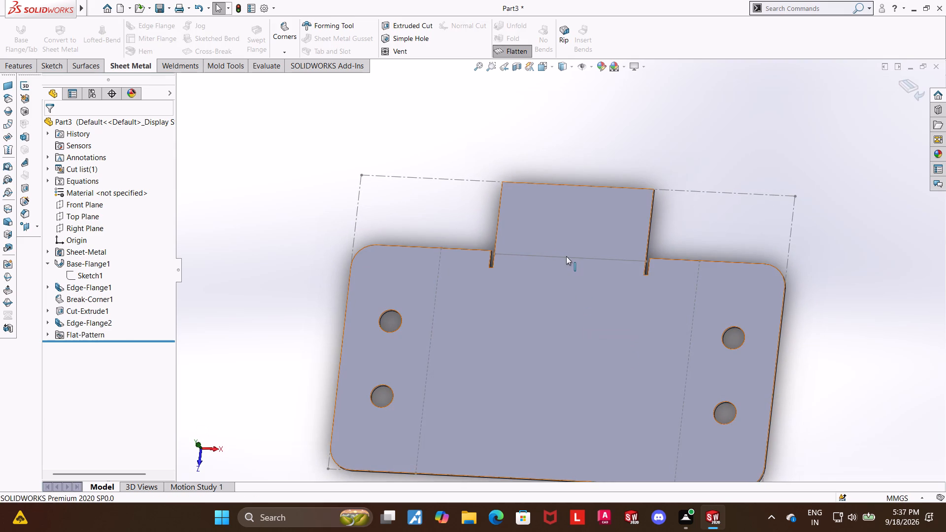
scroll(566, 256, "down", 2)
scroll(566, 266, "up", 2)
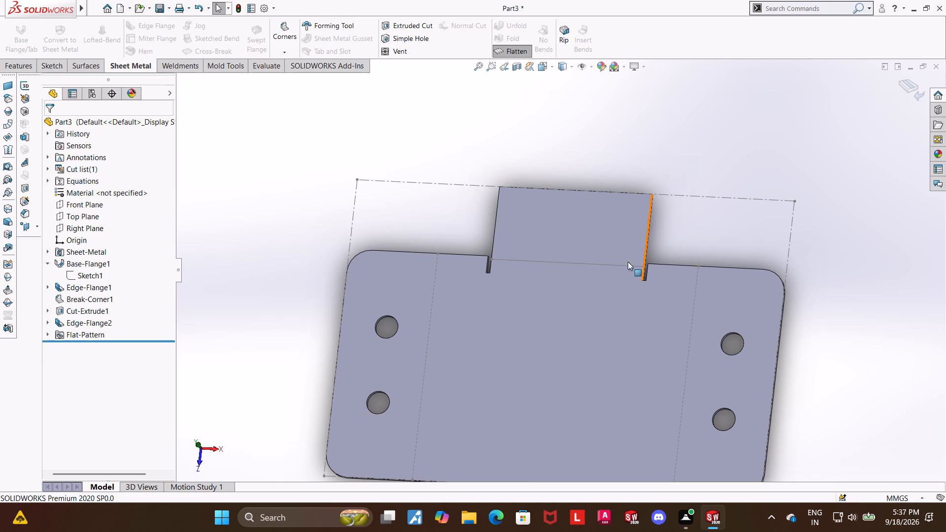
left_click(511, 56)
Examine the folded bracket from several sides, ending on the inner face and free edge of the centered flange.
scroll(385, 230, "up", 4)
middle_click_drag(428, 288, 504, 205)
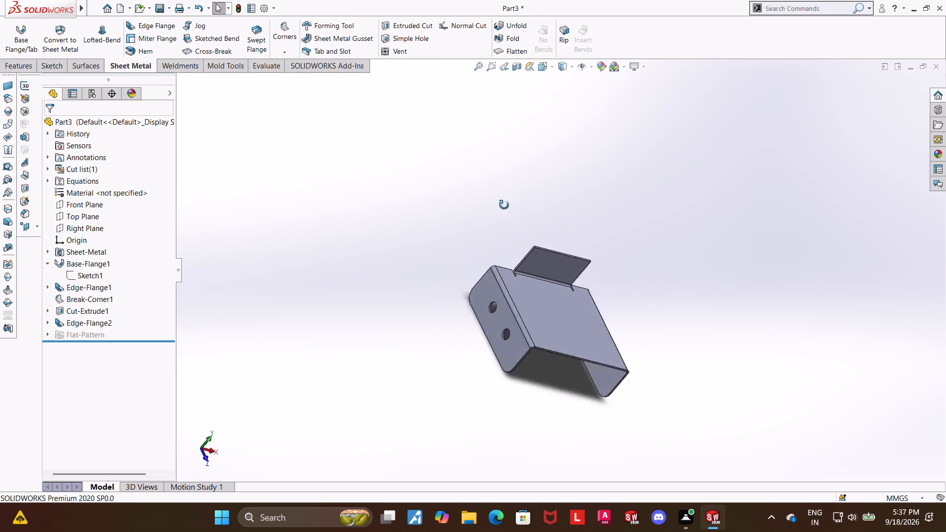
middle_click_drag(504, 205, 555, 295)
scroll(584, 286, "down", 2)
scroll(596, 328, "up", 7)
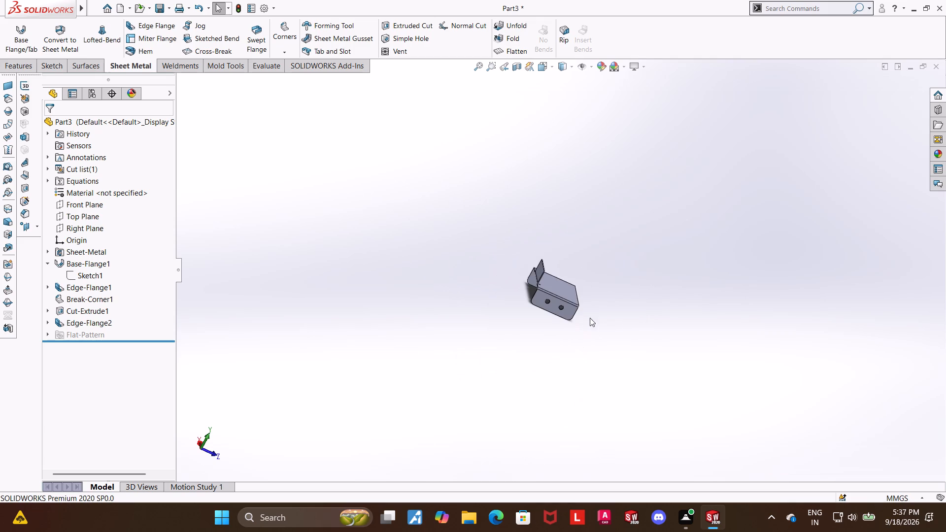
middle_click_drag(560, 289, 551, 288)
scroll(550, 265, "down", 6)
scroll(703, 320, "down", 3)
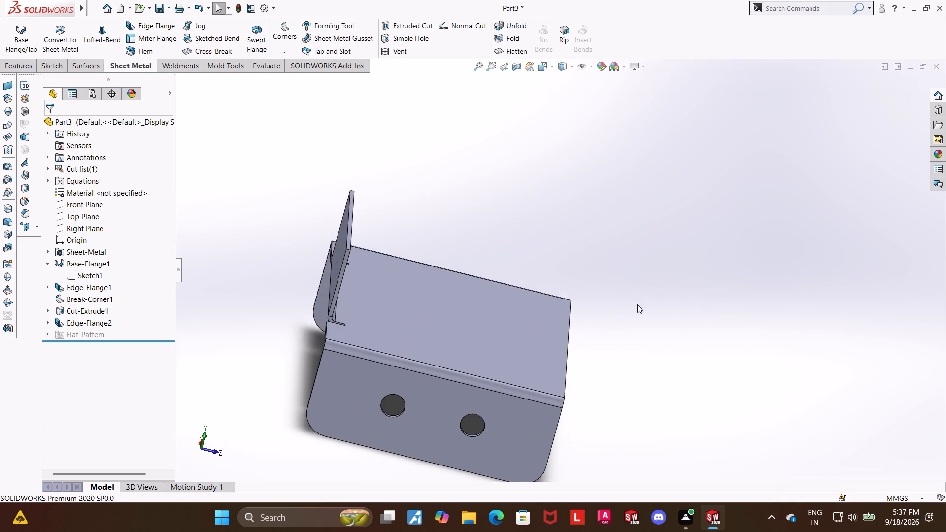
middle_click_drag(616, 301, 601, 270)
scroll(335, 238, "down", 3)
middle_click_drag(519, 239, 504, 241)
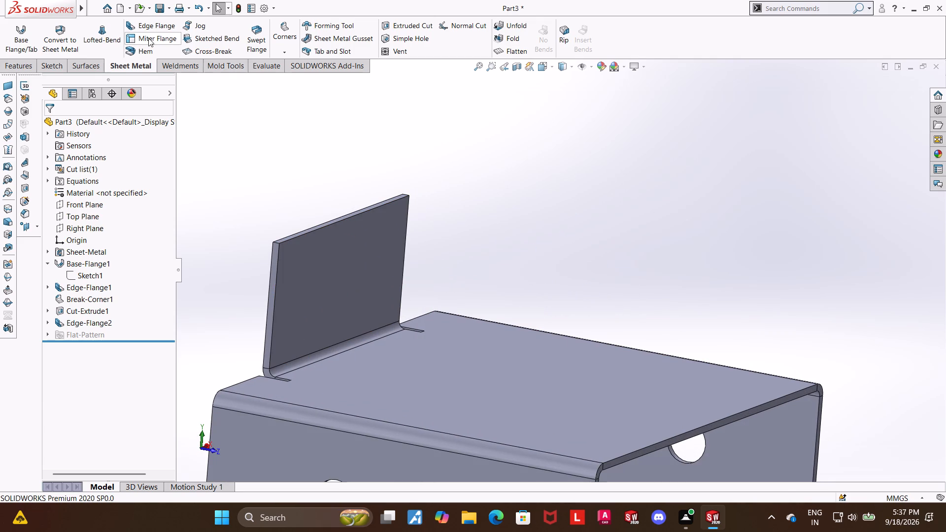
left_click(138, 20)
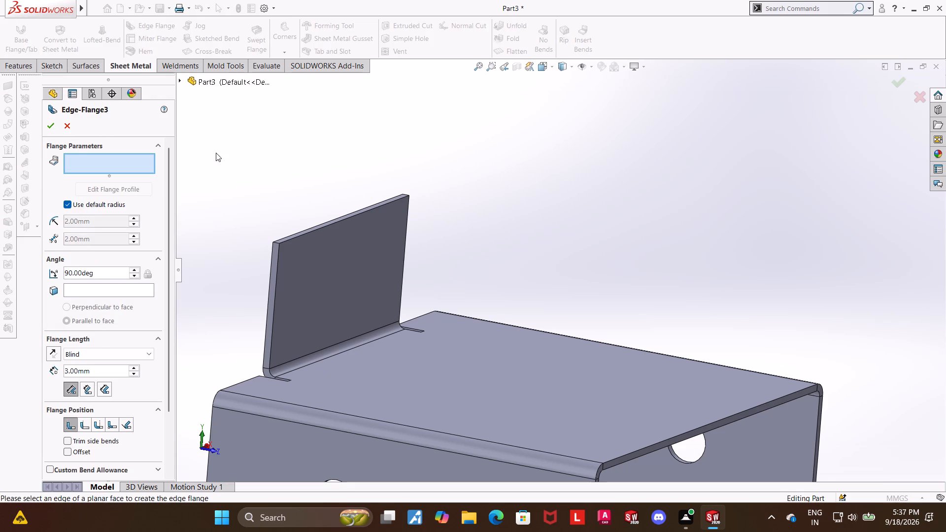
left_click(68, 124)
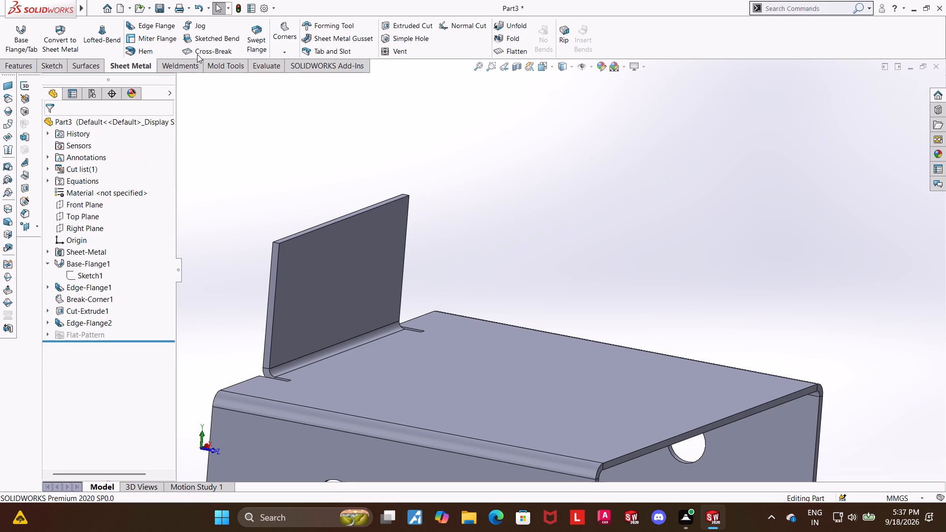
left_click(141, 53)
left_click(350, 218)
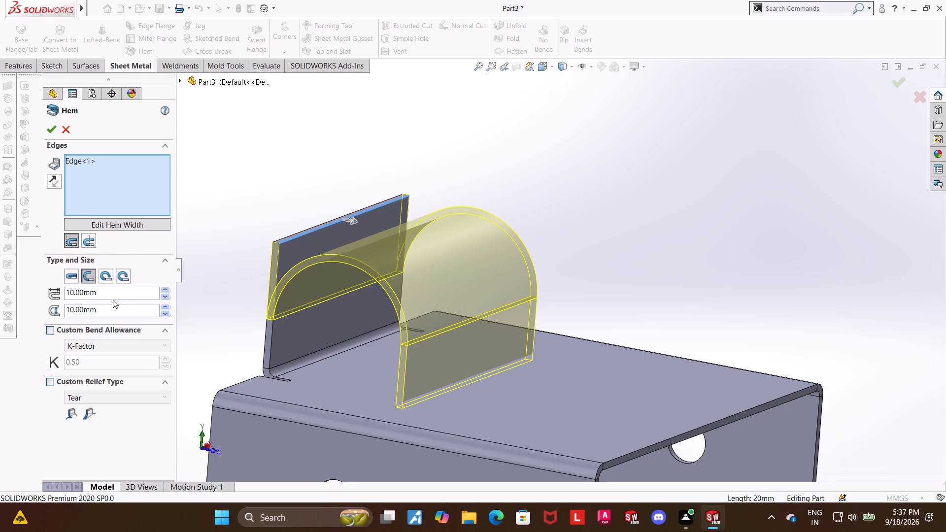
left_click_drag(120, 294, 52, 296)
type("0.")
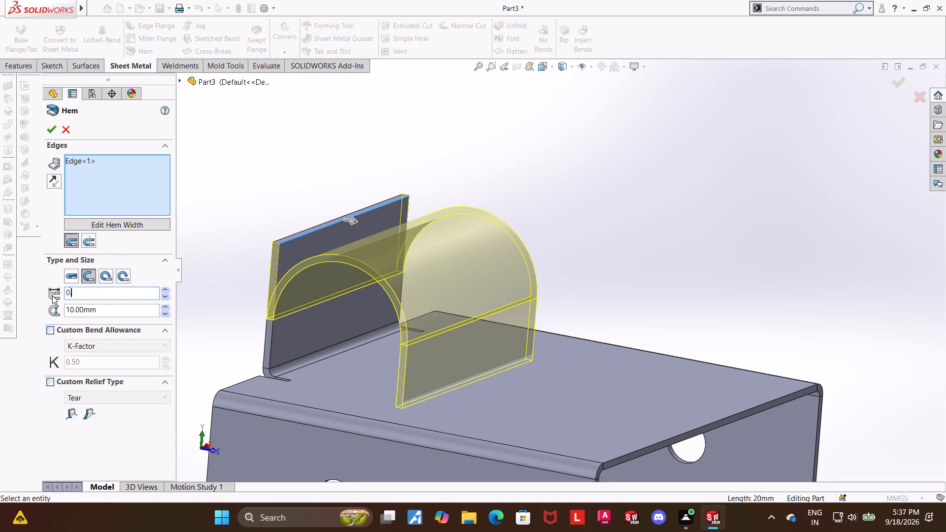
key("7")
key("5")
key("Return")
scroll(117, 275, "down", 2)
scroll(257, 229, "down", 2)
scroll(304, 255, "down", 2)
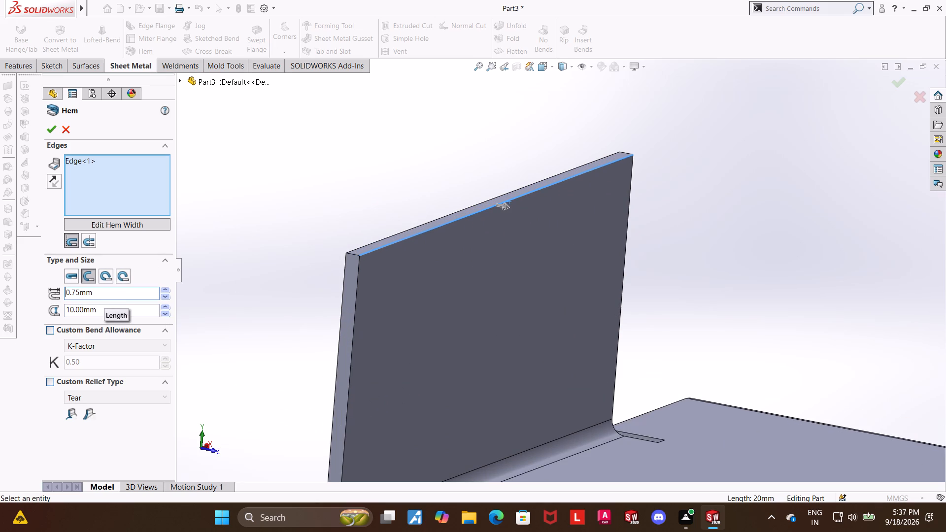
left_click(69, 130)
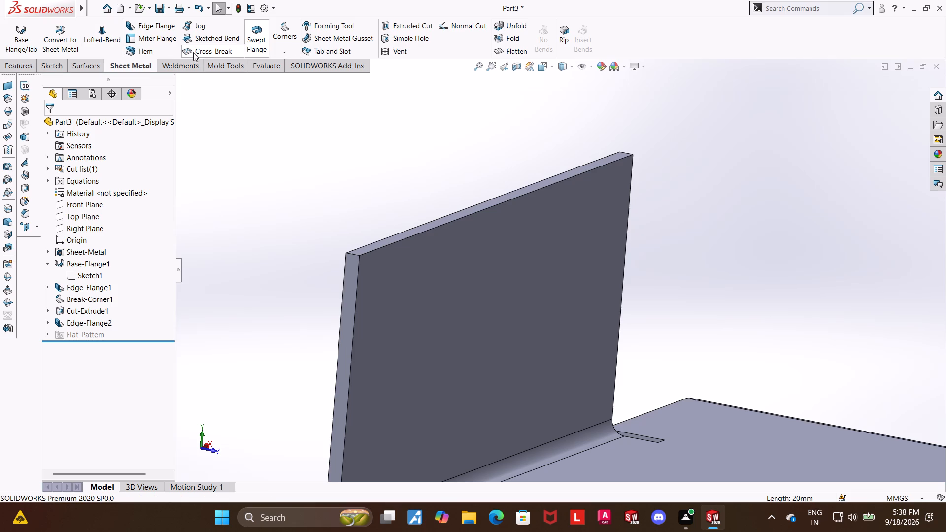
Start an open hem on the inner free edge of the centered edge flange with a 0.5 mm gap distance.
left_click(141, 49)
left_click(480, 210)
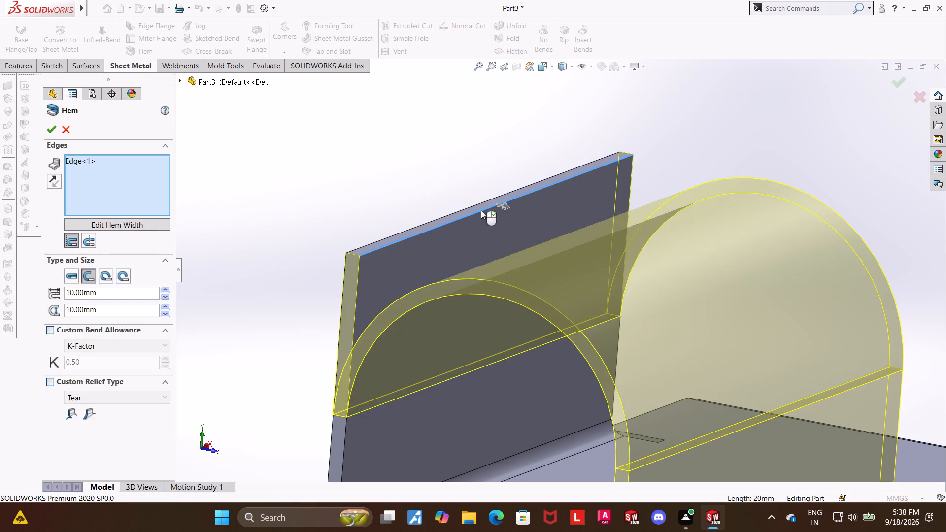
scroll(579, 305, "up", 4)
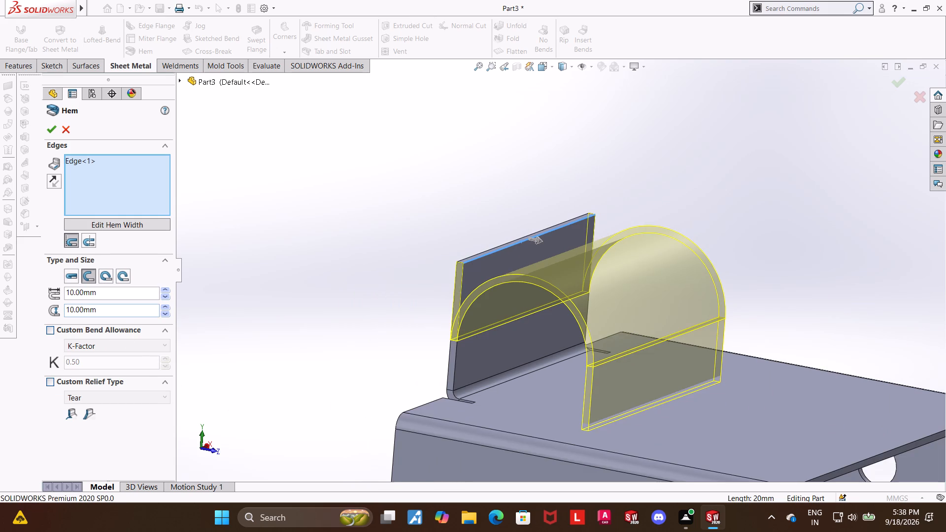
left_click_drag(120, 311, 0, 306)
type("0.5")
key("Return")
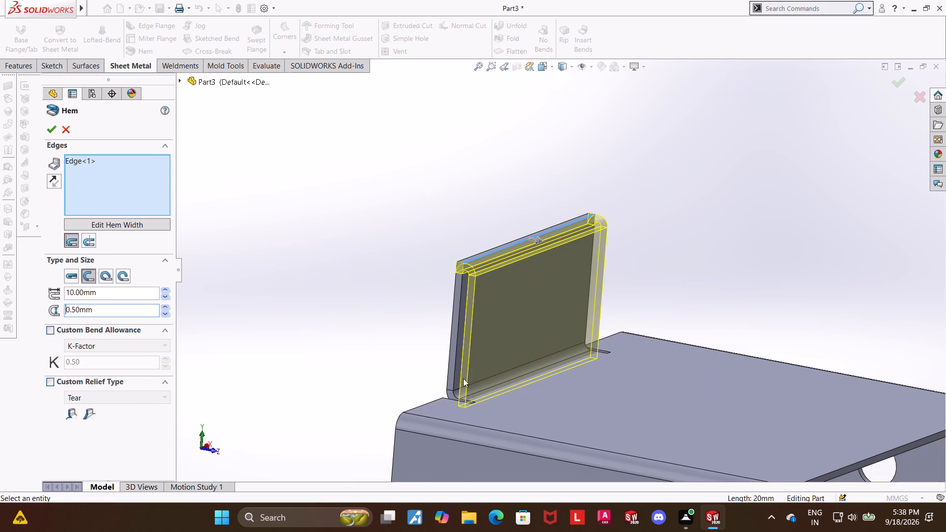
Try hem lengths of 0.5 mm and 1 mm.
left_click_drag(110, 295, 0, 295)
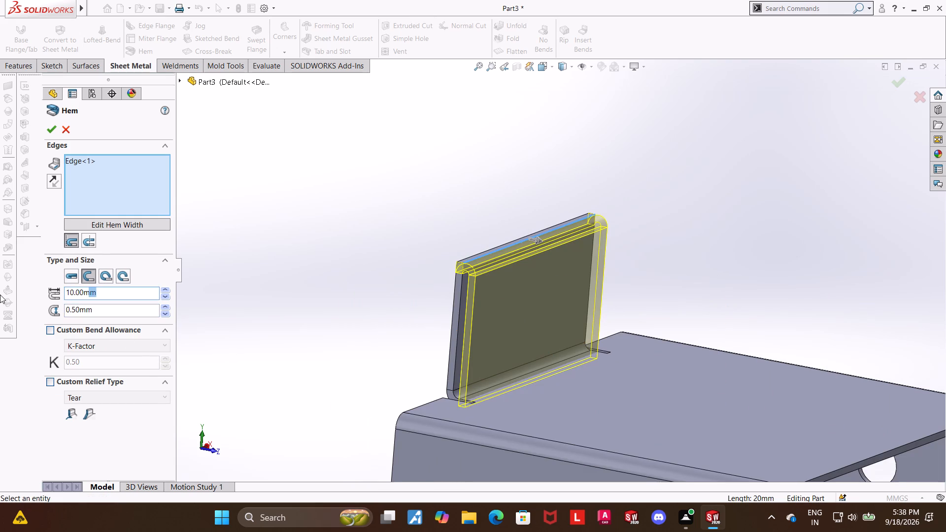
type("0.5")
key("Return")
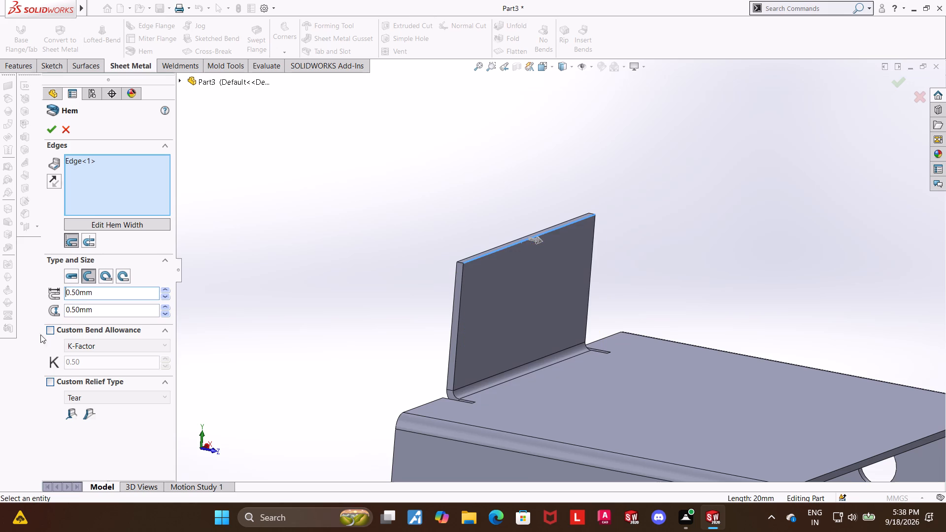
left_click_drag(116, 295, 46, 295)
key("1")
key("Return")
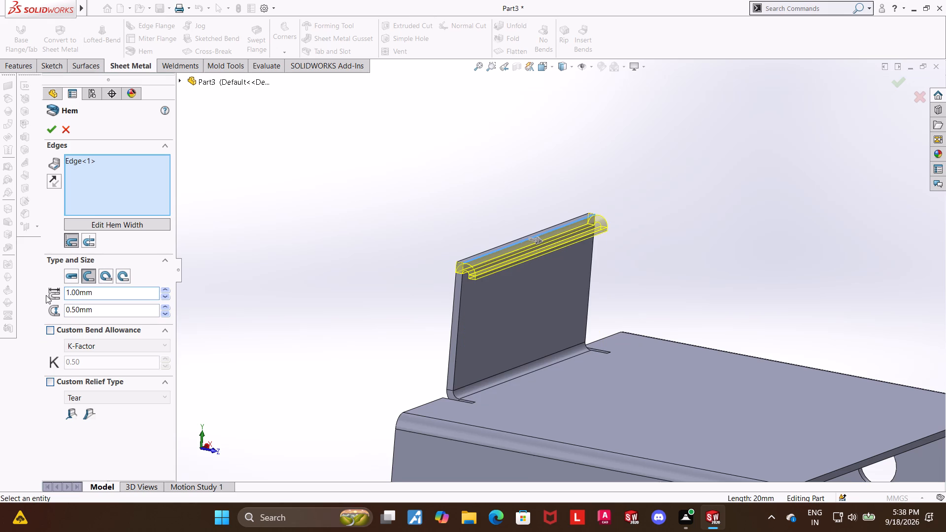
Set the hem length to 2.5 mm and create the hem on the centered flange.
left_click_drag(116, 291, 16, 300)
type("2.5")
key("Return")
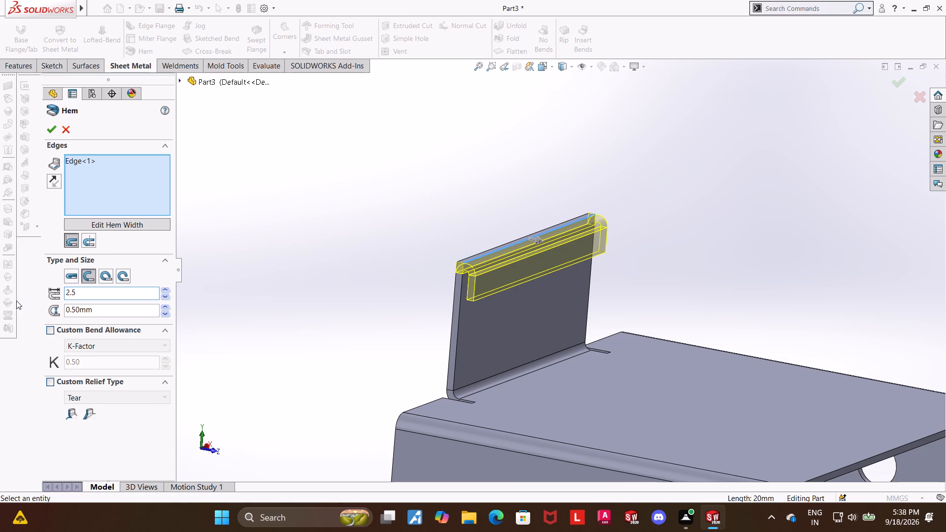
scroll(610, 246, "down", 3)
middle_click_drag(656, 274, 669, 253)
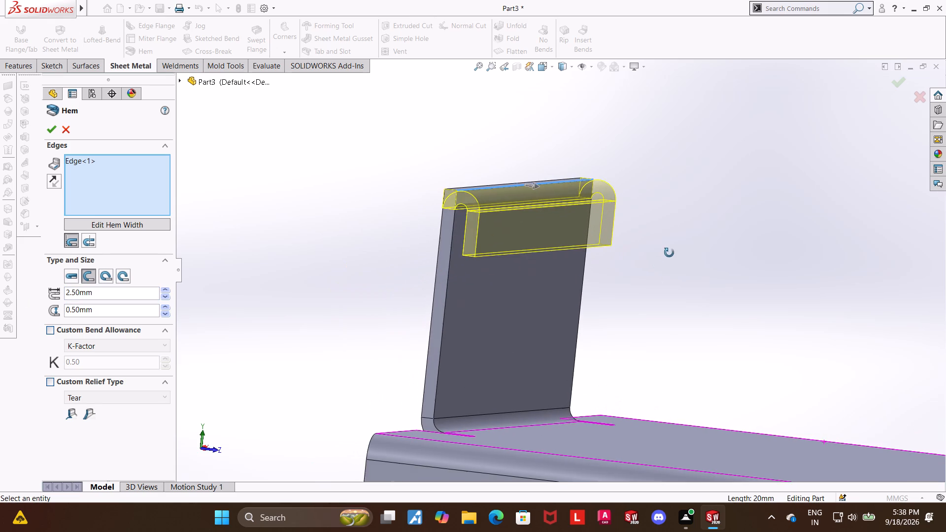
middle_click_drag(669, 253, 670, 253)
left_click(52, 131)
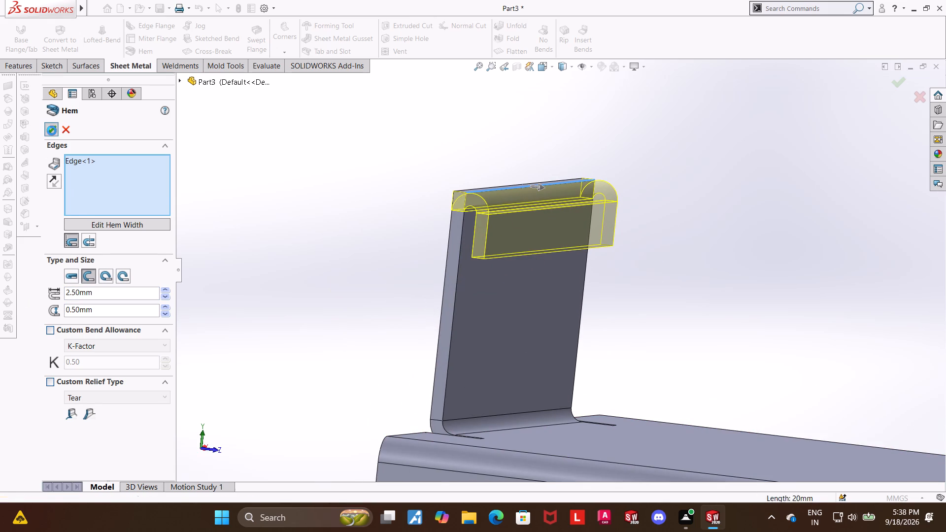
Unfold all bends of the bracket, keeping the top face of the base flange fixed.
scroll(507, 281, "up", 3)
left_click(658, 264)
scroll(658, 264, "up", 1)
middle_click_drag(648, 265, 642, 265)
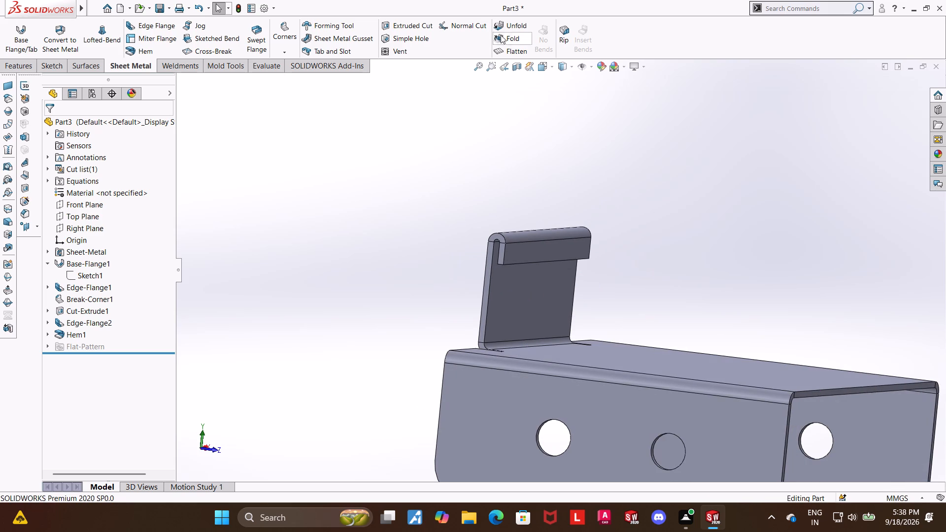
left_click(509, 29)
left_click(673, 367)
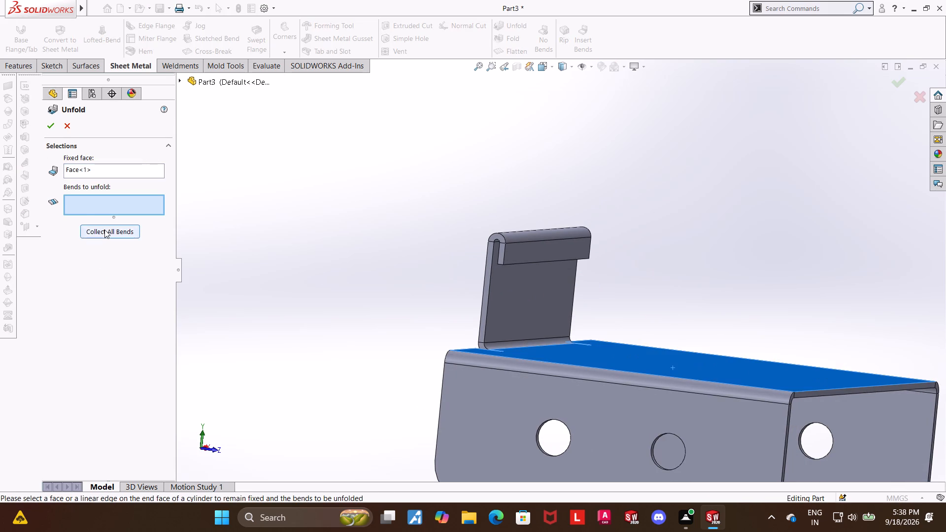
left_click(104, 230)
left_click(51, 128)
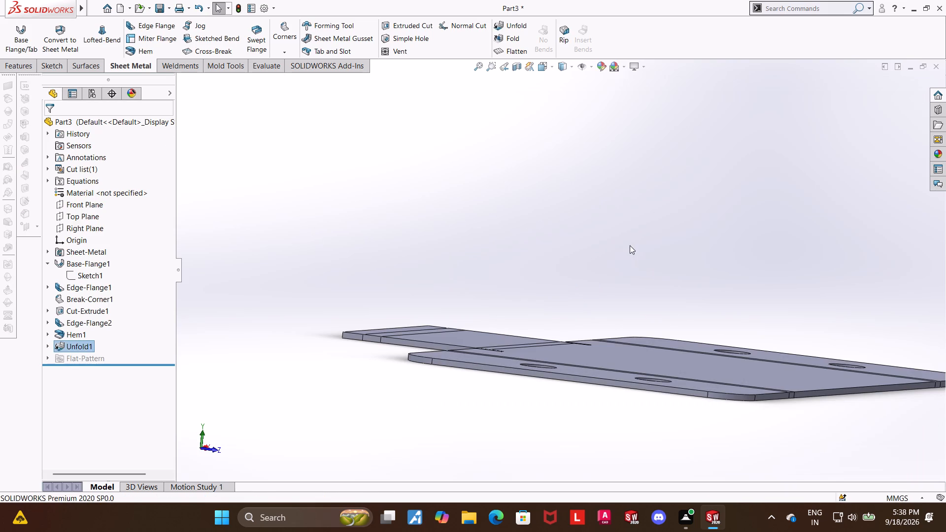
middle_click_drag(627, 247, 558, 378)
middle_click_drag(555, 364, 525, 327)
scroll(524, 327, "up", 5)
middle_click_drag(677, 255, 671, 263)
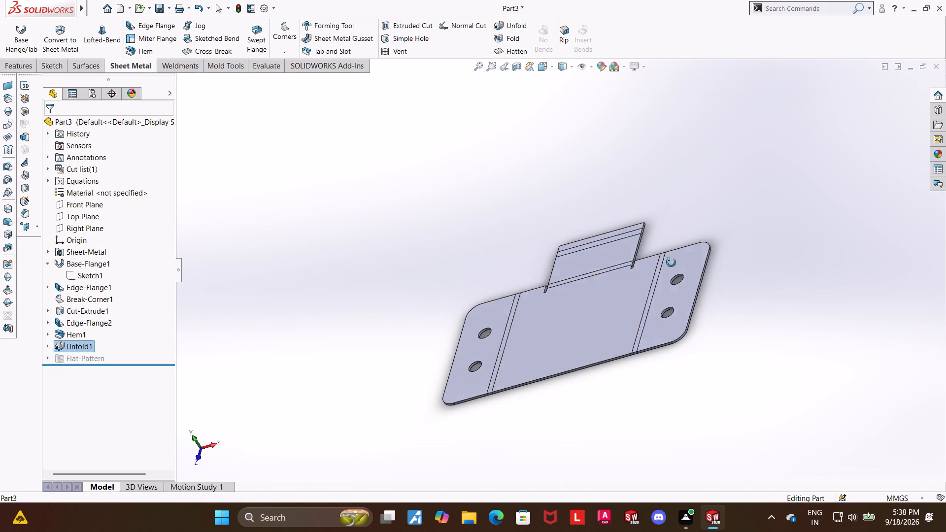
middle_click_drag(671, 263, 698, 304)
middle_click_drag(839, 305, 847, 319)
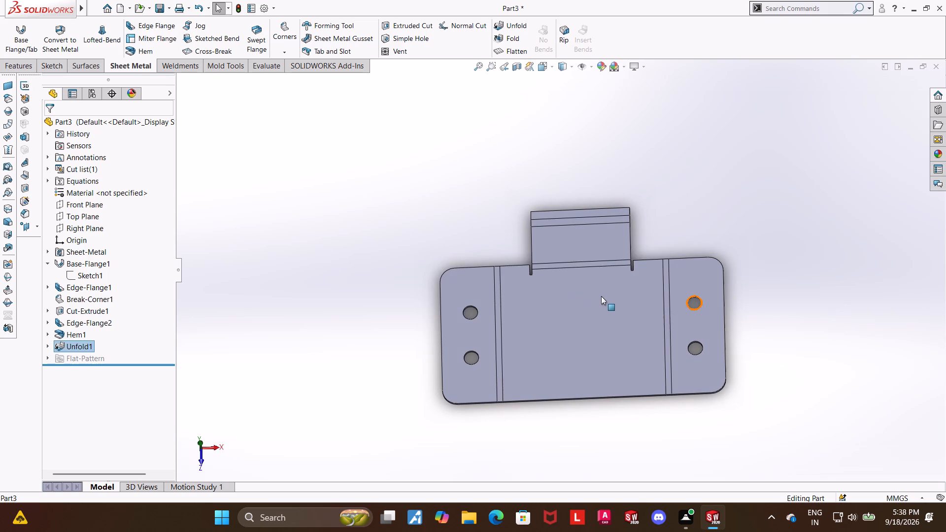
Start a sketch on the top face of the base flange, viewed normal to the face.
left_click(586, 324)
left_click(629, 297)
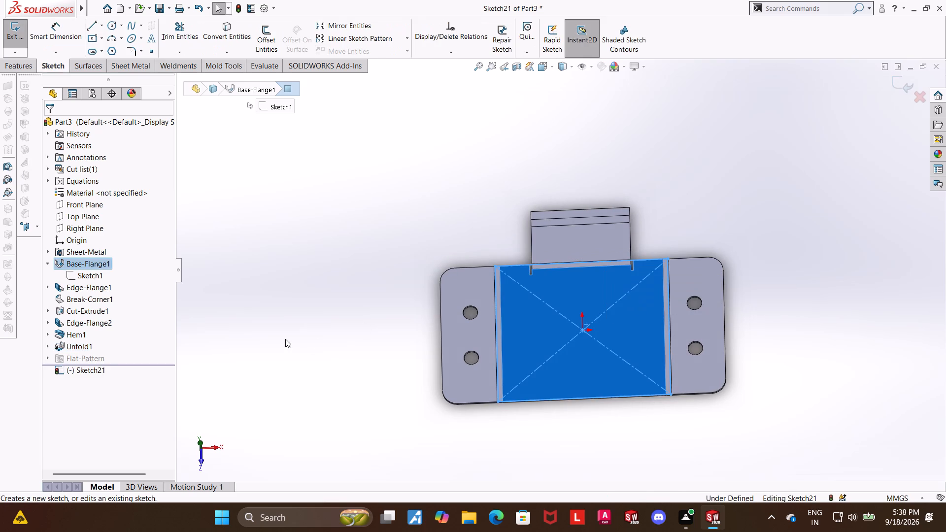
left_click(89, 374)
left_click(120, 358)
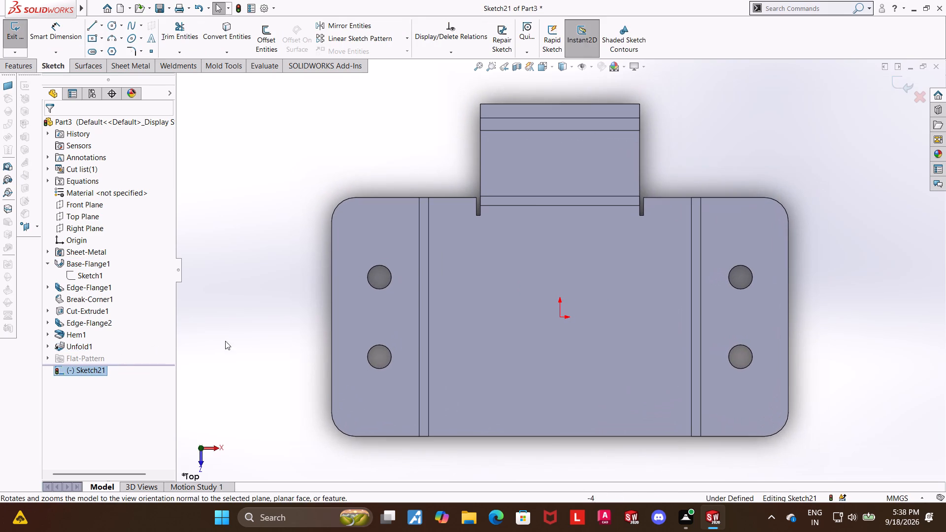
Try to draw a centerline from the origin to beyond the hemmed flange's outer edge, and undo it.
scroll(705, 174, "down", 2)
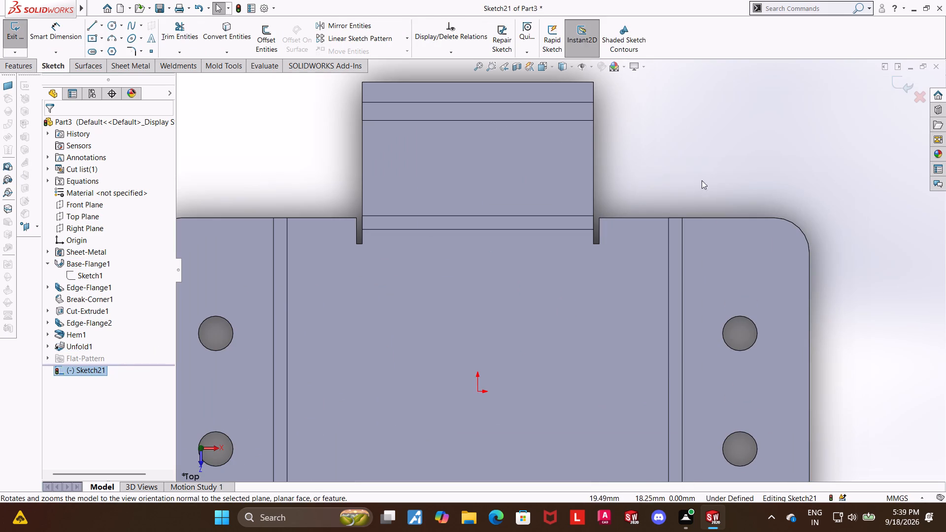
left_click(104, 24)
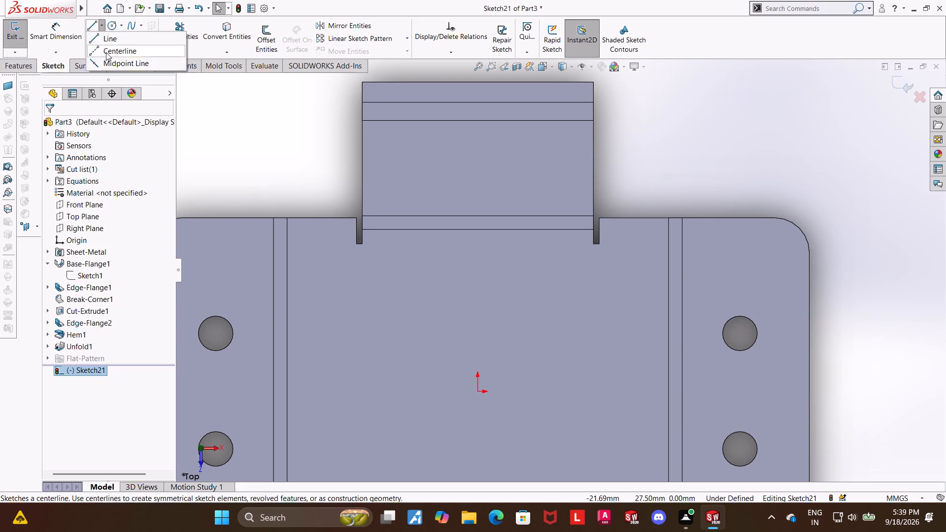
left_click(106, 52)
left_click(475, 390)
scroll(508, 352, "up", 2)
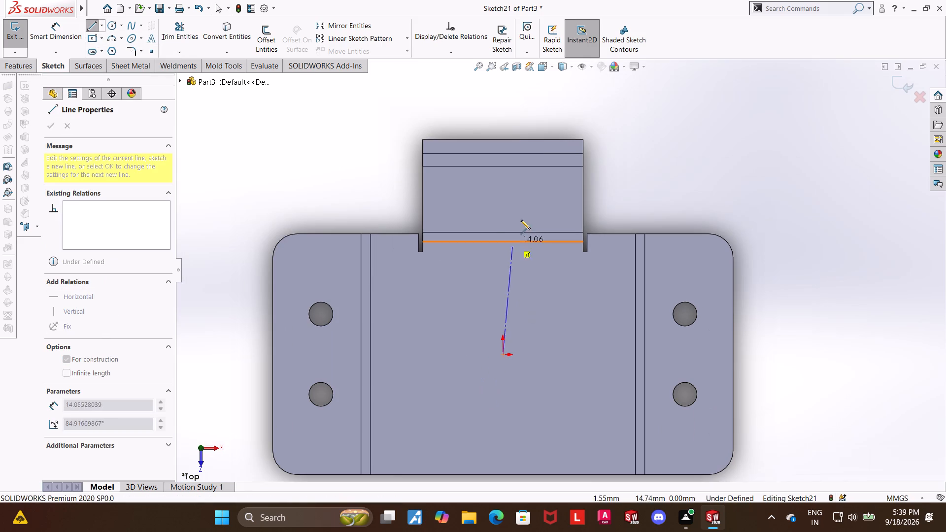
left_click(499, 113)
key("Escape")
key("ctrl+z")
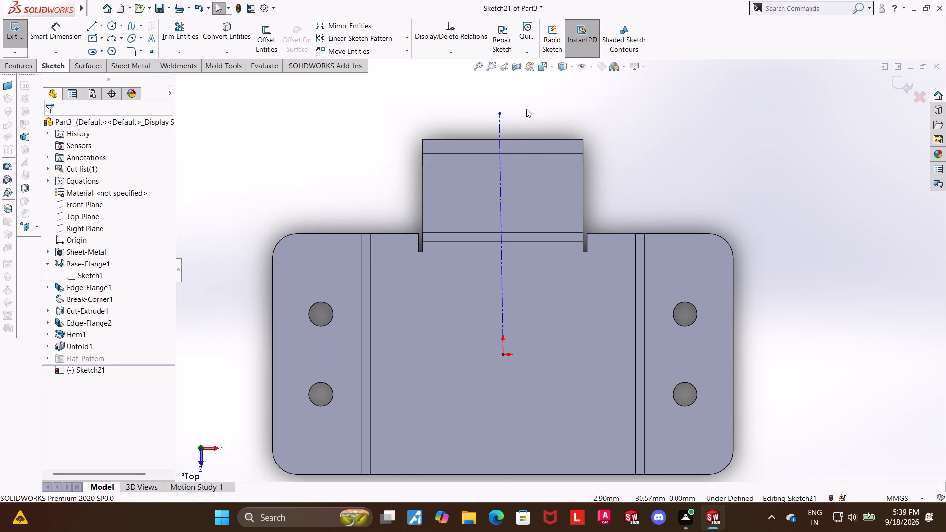
Draw a vertical centerline about 31 mm long from the origin to beyond the hemmed flange's outer edge.
left_click(101, 25)
left_click(111, 55)
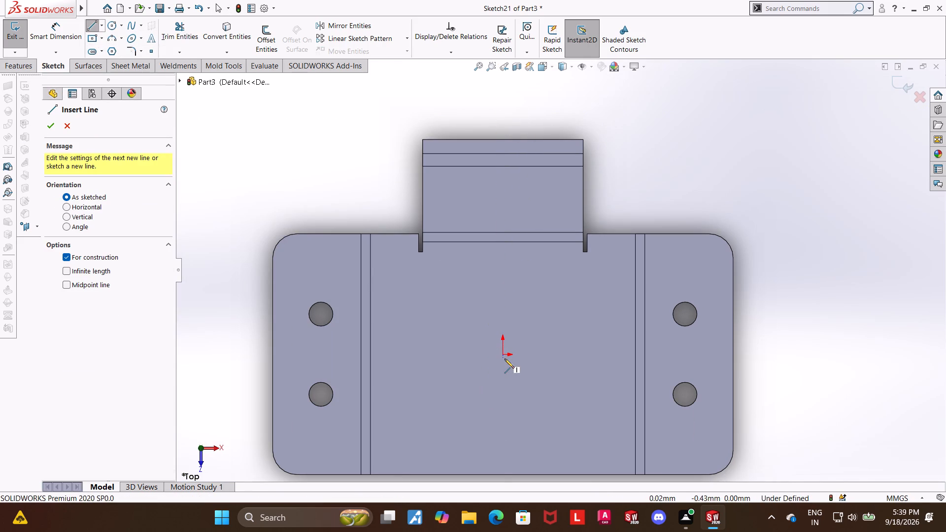
left_click(503, 353)
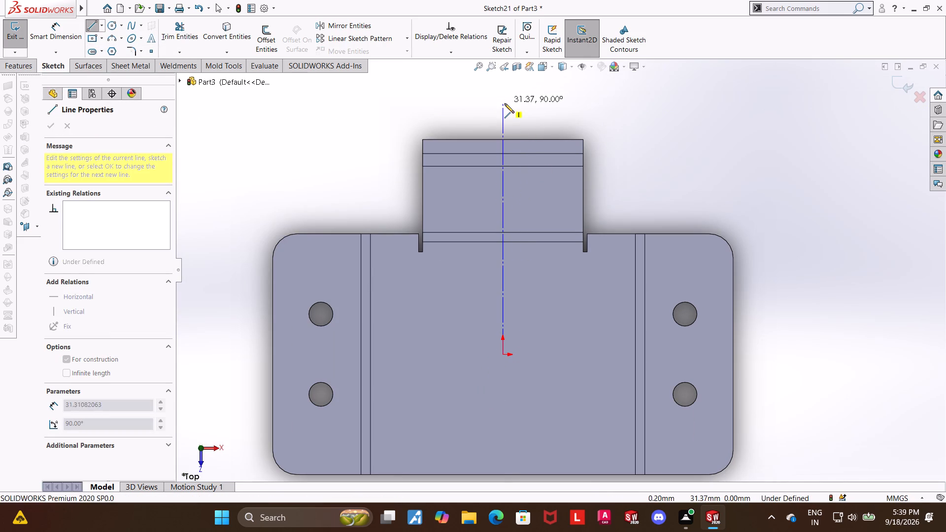
left_click(505, 103)
key("Escape")
key("Escape")
Sketch a circle on the unfolded centered flange, left of the centerline, and set its diameter to 2 mm.
scroll(494, 140, "down", 2)
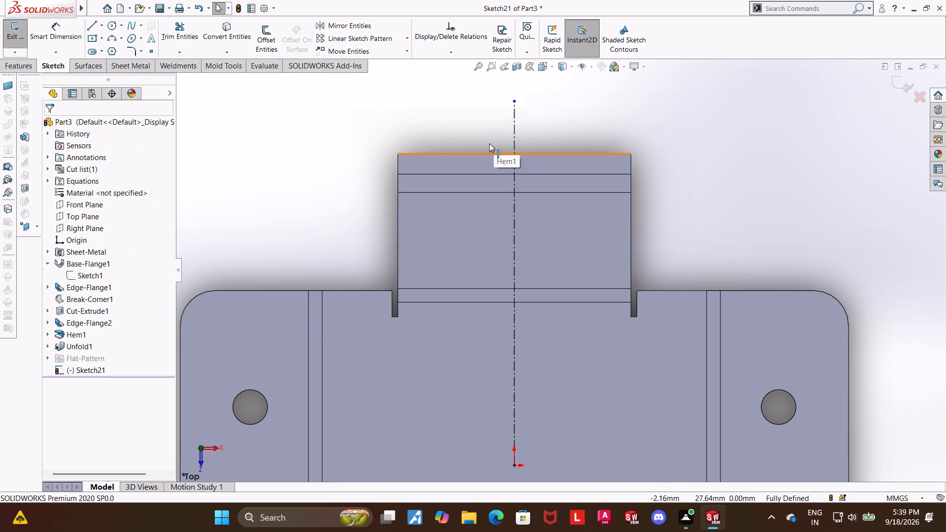
left_click(110, 26)
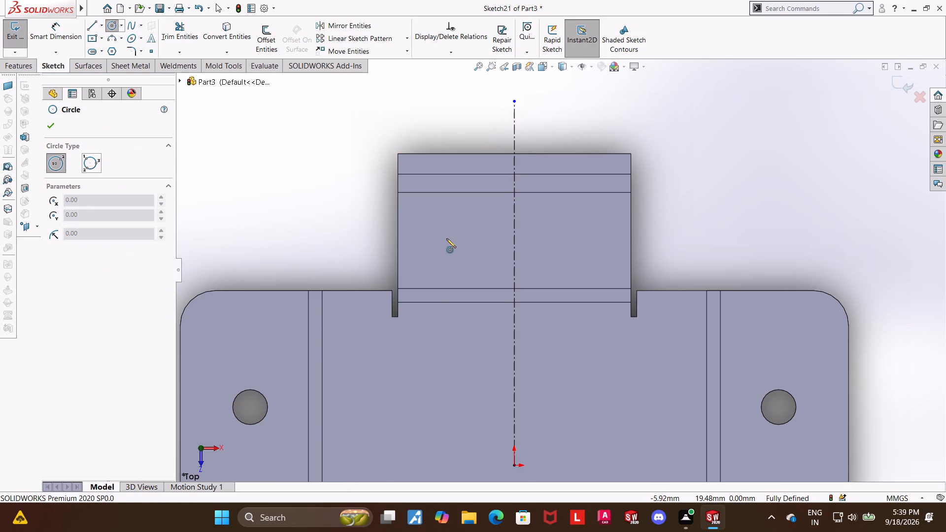
left_click(448, 238)
left_click(470, 227)
key("Escape")
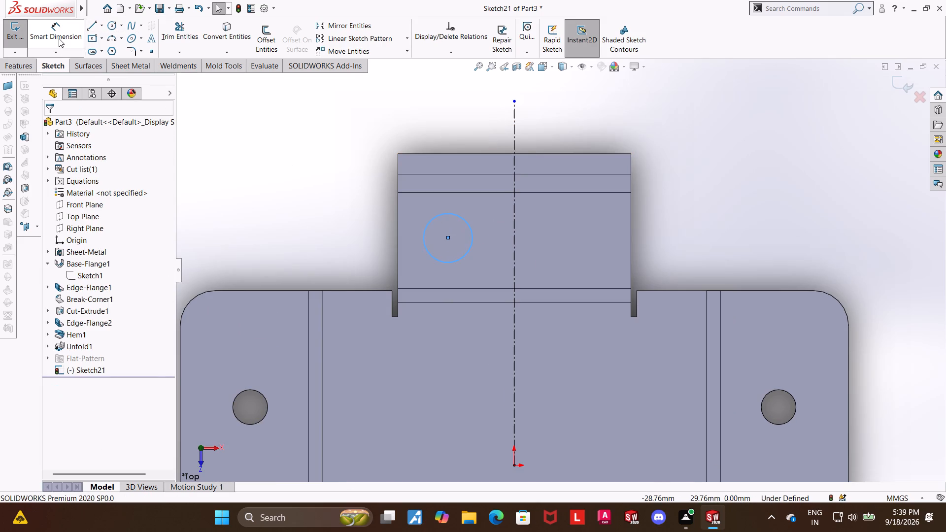
left_click(59, 38)
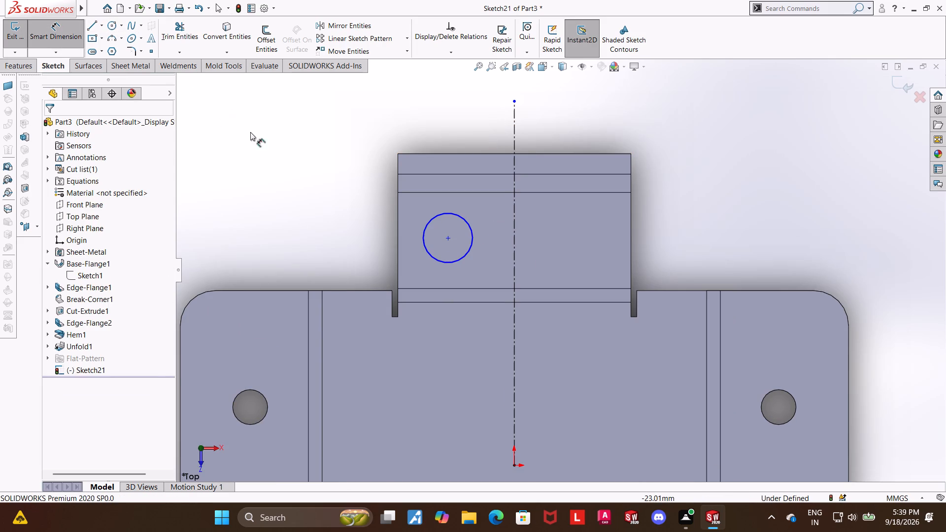
left_click(454, 263)
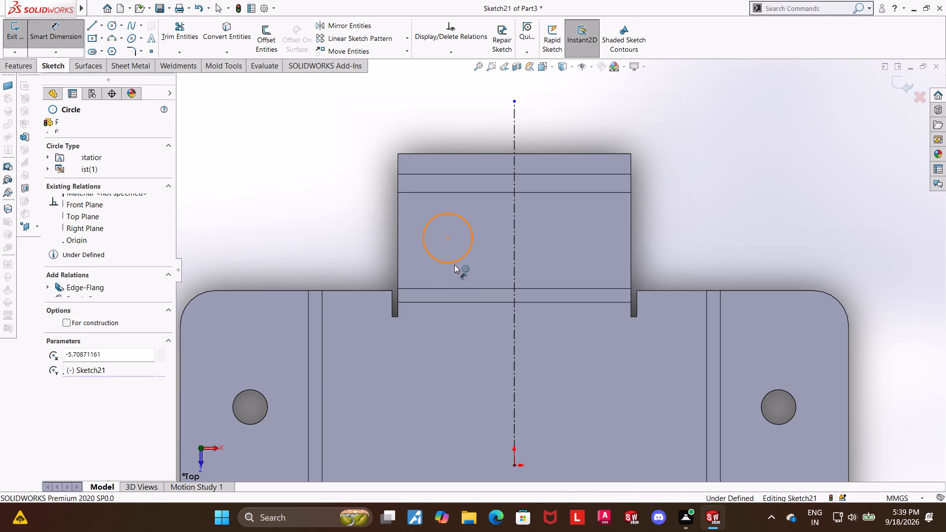
left_click(459, 273)
key("2")
key("Return")
key("Escape")
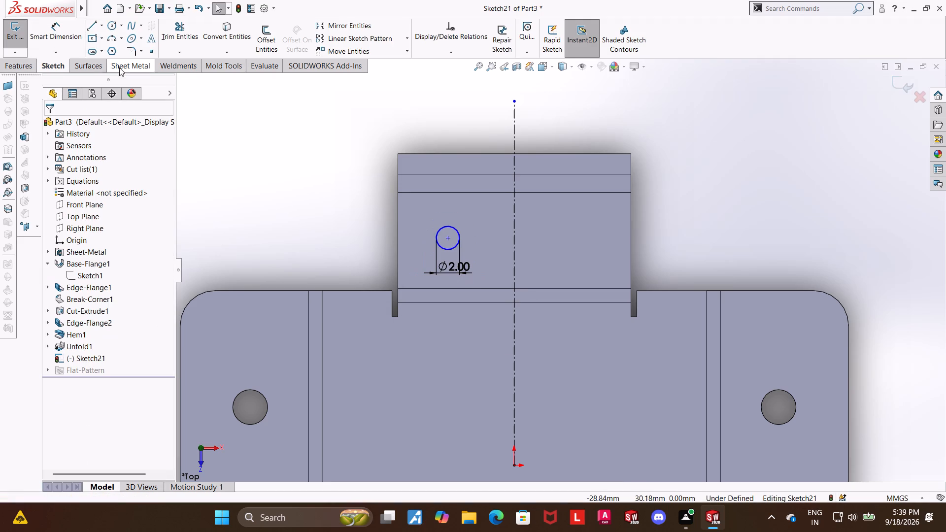
Dimension the circle's center 5 mm from the vertical centerline.
left_click(68, 42)
left_click(446, 240)
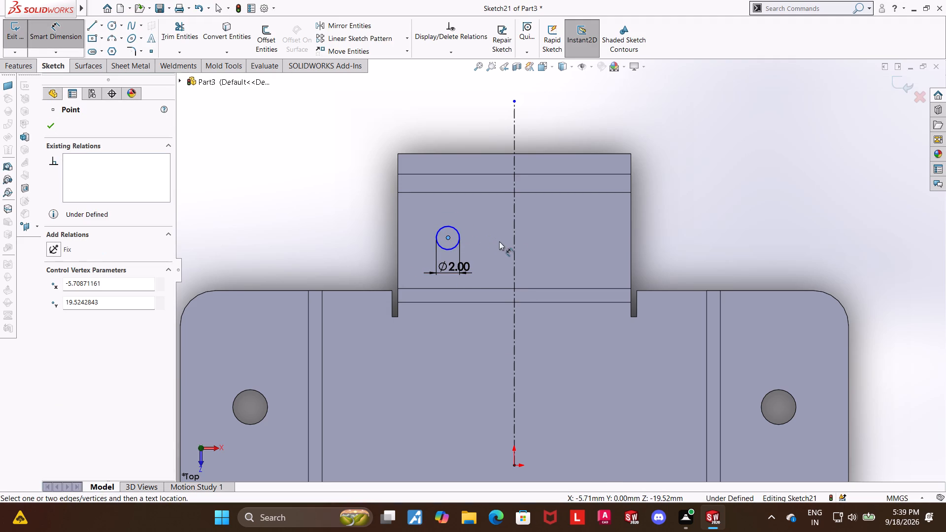
left_click(514, 245)
left_click(470, 130)
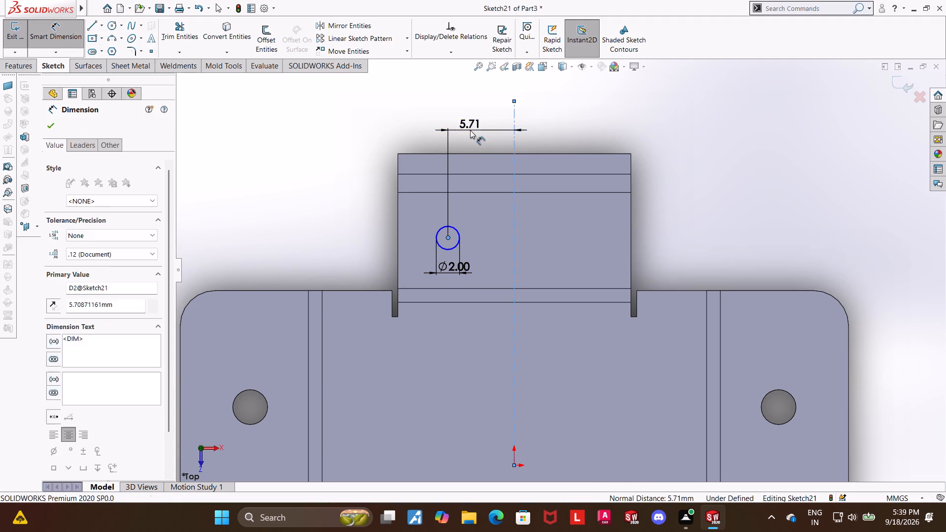
key("5")
key("Return")
key("Escape")
key("Escape")
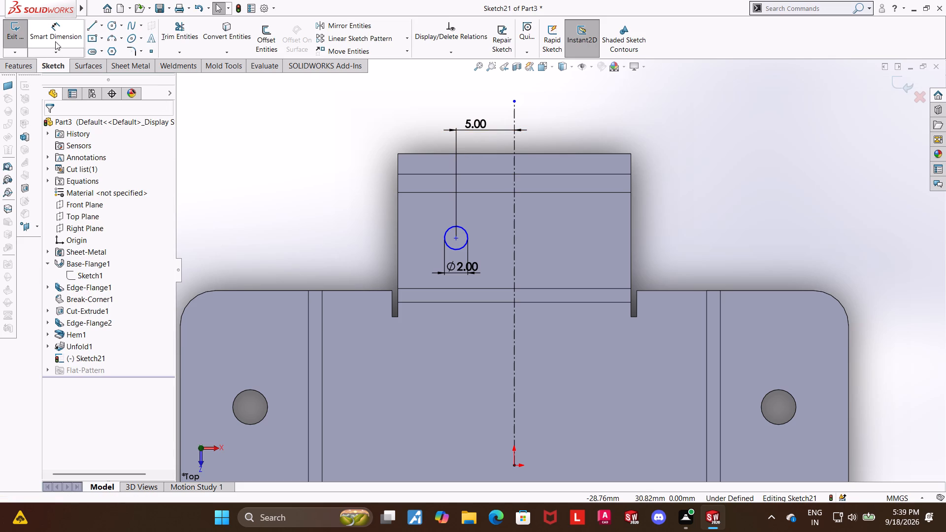
Dimension the circle's center 7 mm from the outer edge of the unfolded hem.
left_click(55, 35)
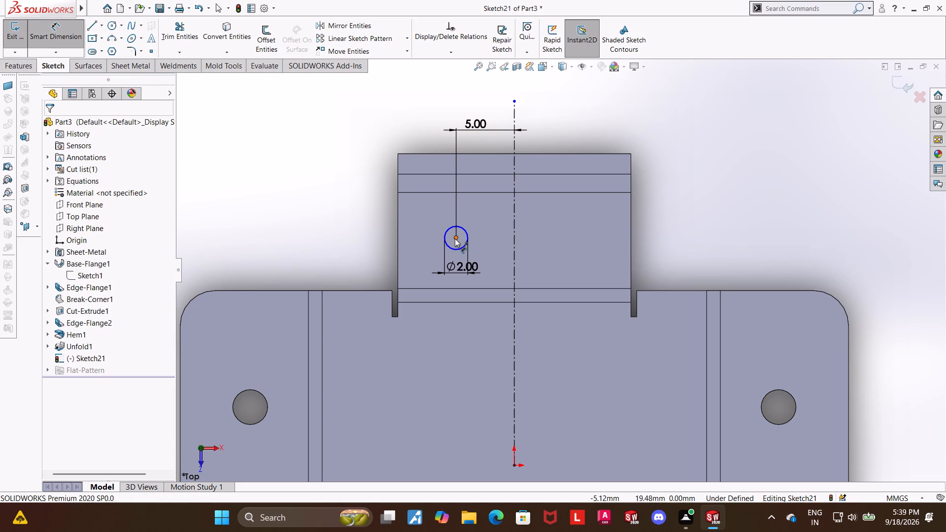
left_click(455, 238)
left_click(426, 154)
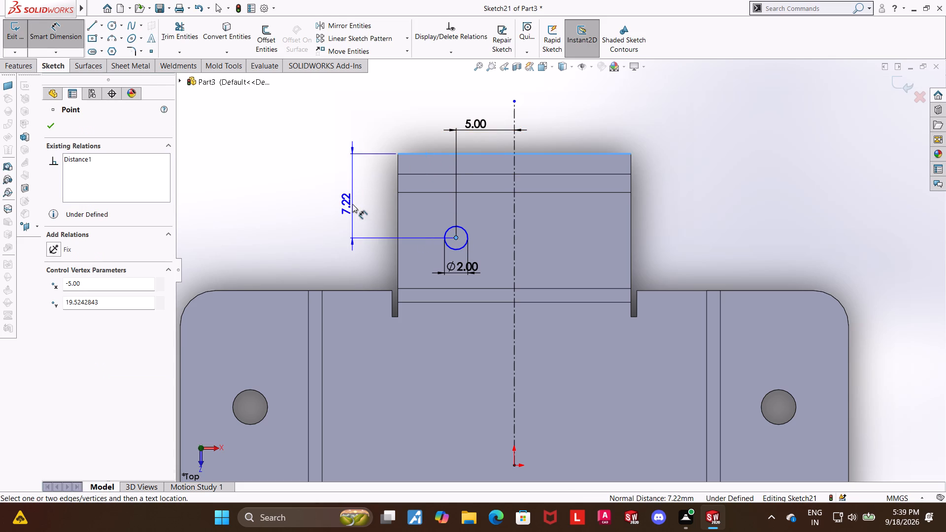
left_click(352, 204)
key("7")
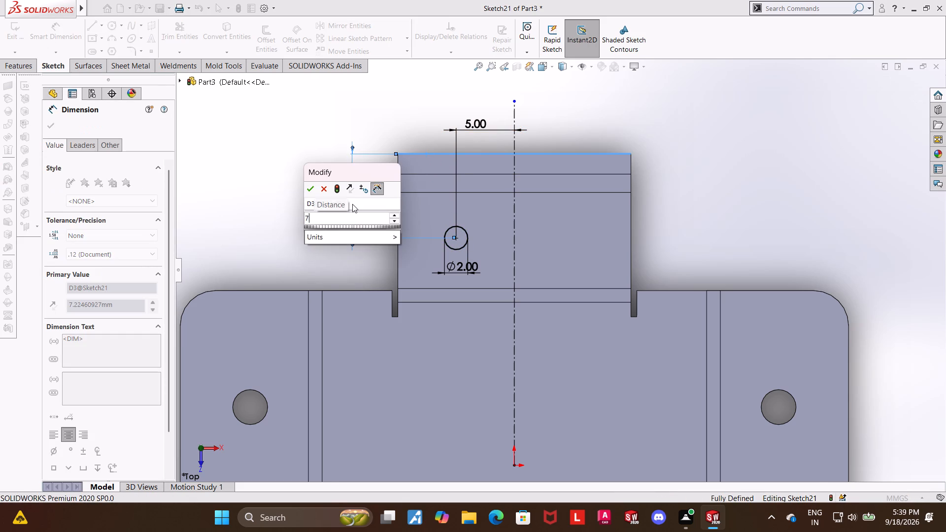
key("Return")
key("Escape")
key("Escape")
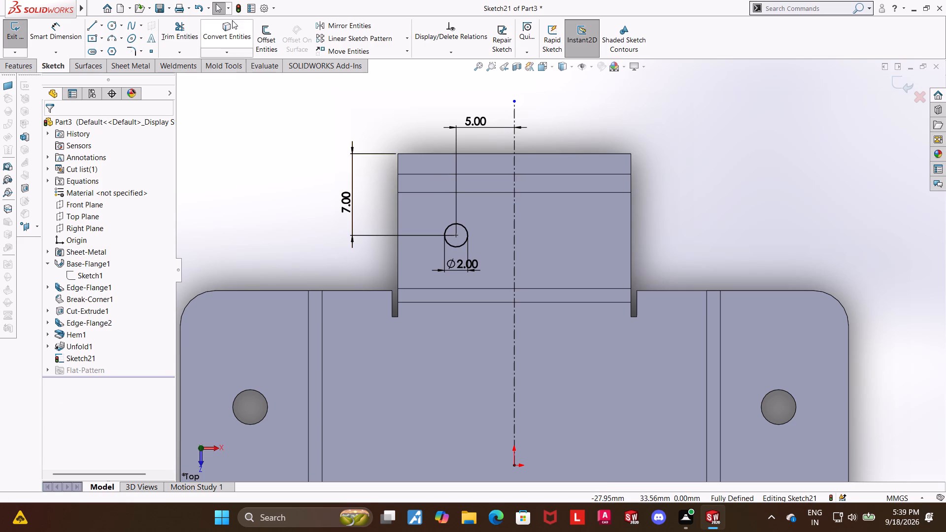
Mirror the 2 mm circle about the vertical centerline, keeping the original.
left_click(368, 27)
left_click(467, 230)
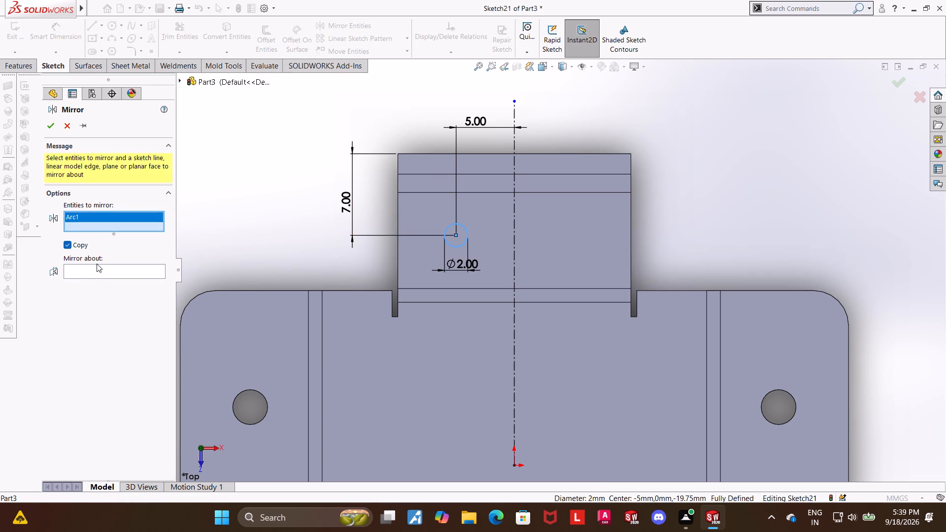
left_click(100, 269)
left_click(513, 238)
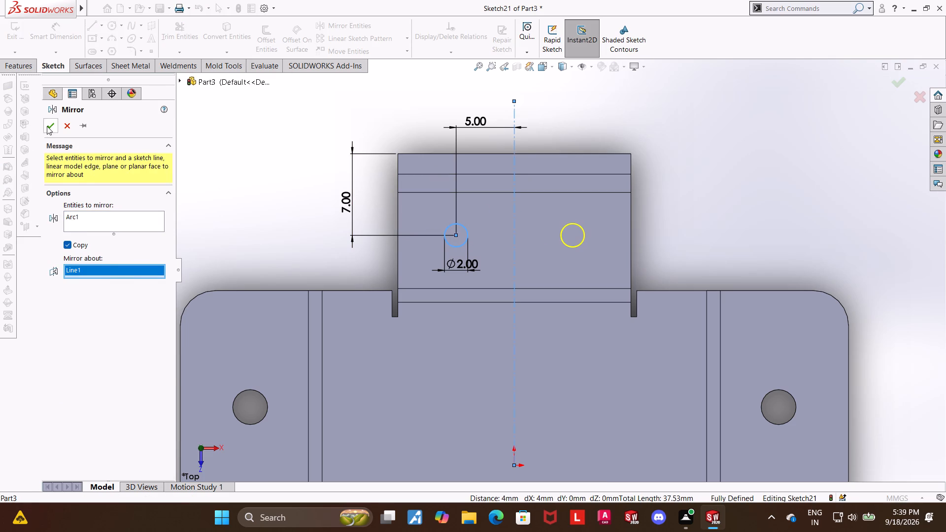
left_click(47, 126)
left_click(303, 149)
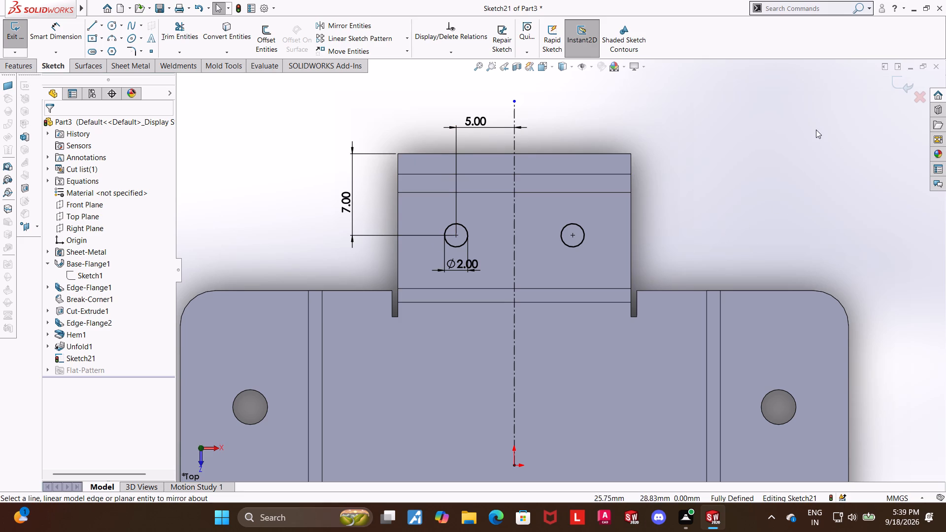
Exit the sketch and cut-extrude both circles through the flange with the depth linked to the sheet thickness.
left_click(899, 84)
middle_click_drag(718, 214, 771, 182)
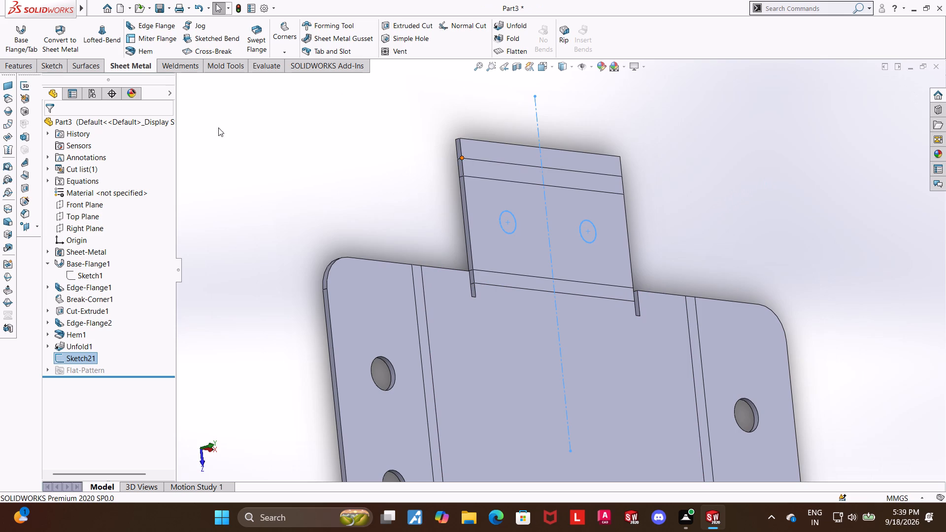
left_click(403, 22)
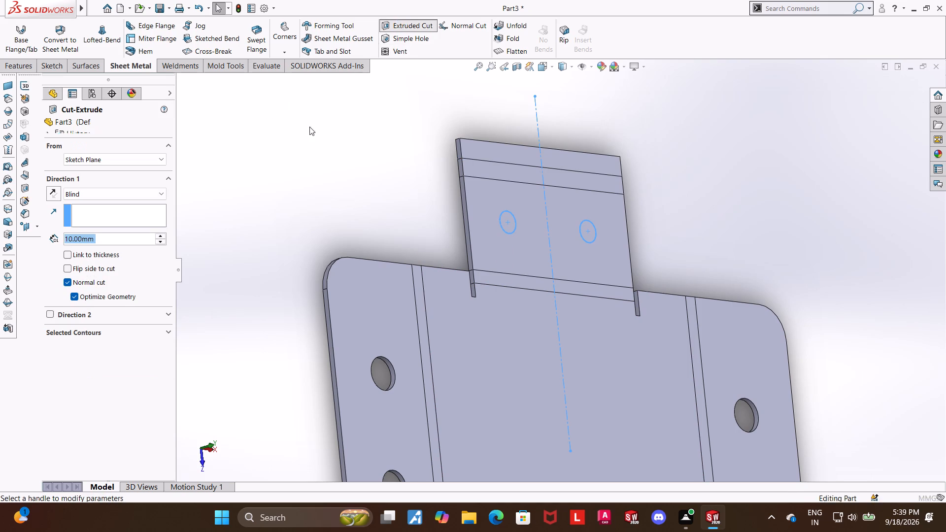
middle_click_drag(299, 135, 305, 136)
left_click(67, 252)
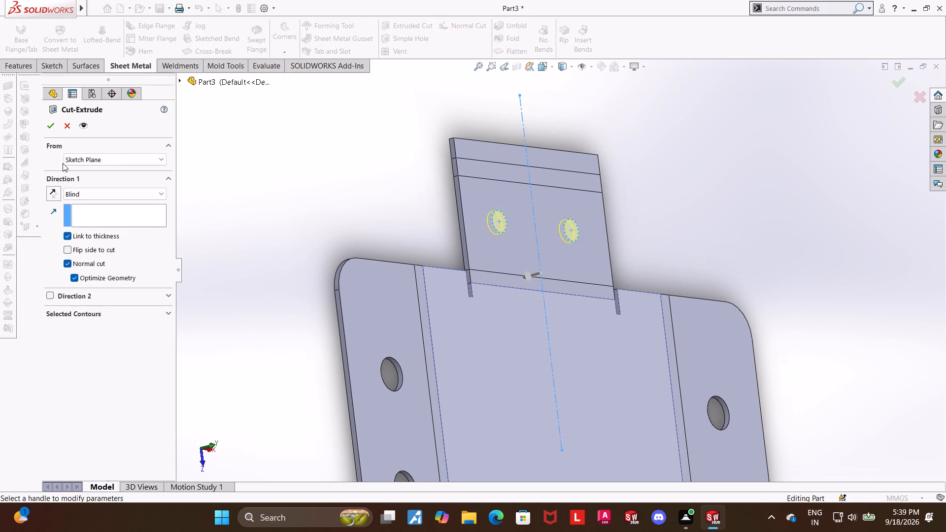
left_click(52, 124)
left_click(222, 265)
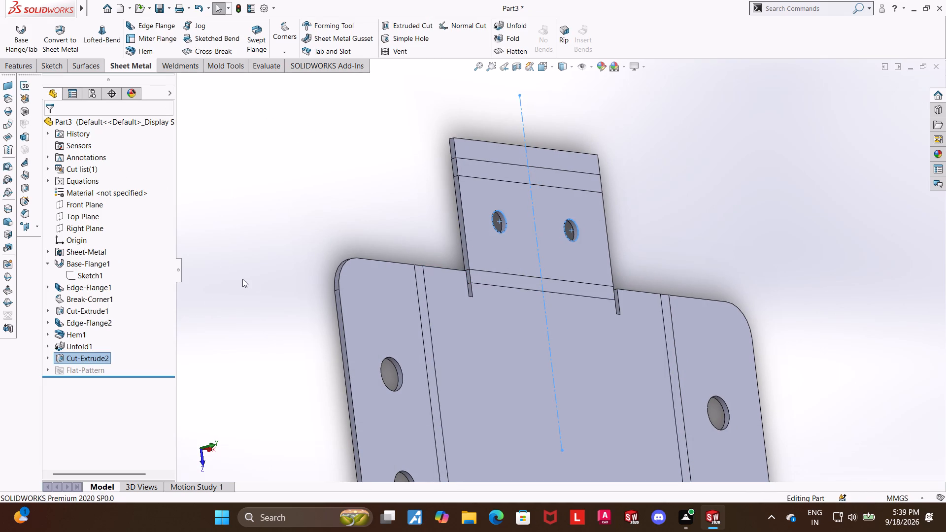
Start another sketch on the top face of the base flange, viewed normal to the face.
middle_click_drag(247, 282, 208, 276)
left_click(684, 366)
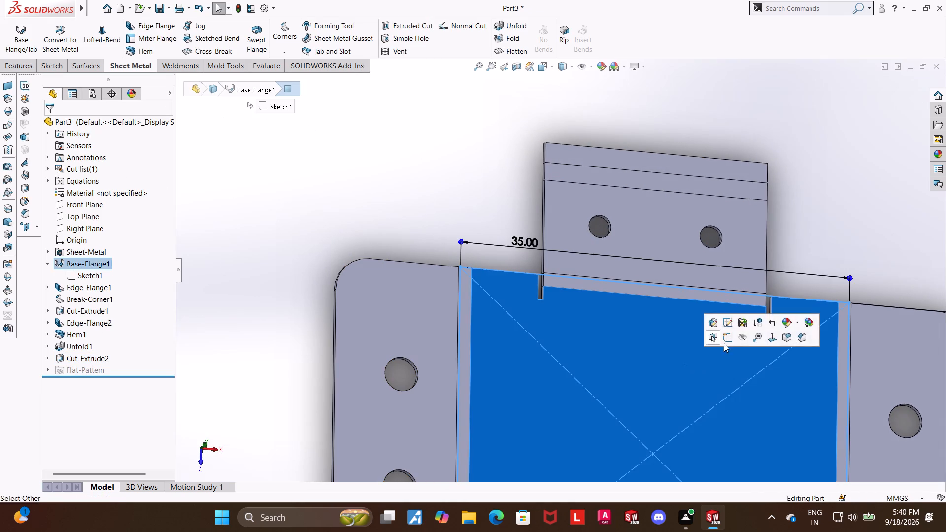
left_click(728, 339)
left_click(88, 380)
left_click(117, 366)
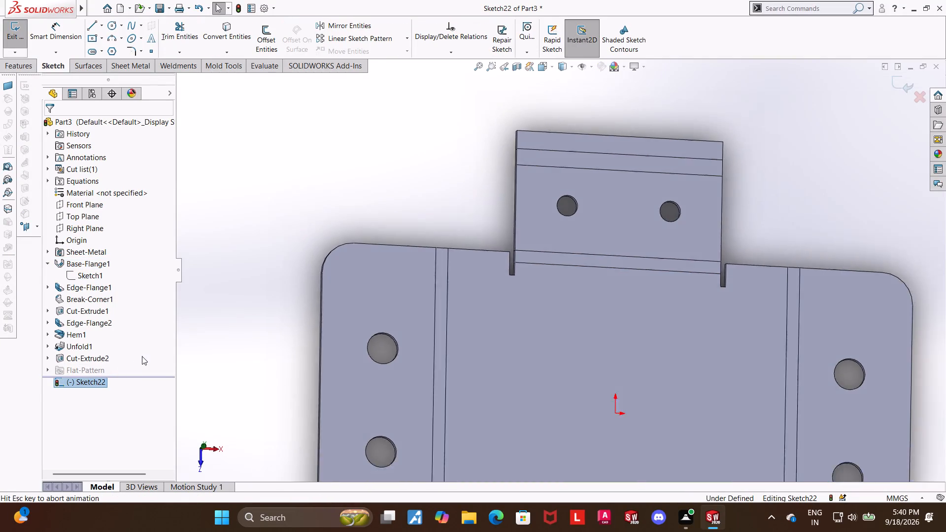
Draw a vertical centerline about 31 mm long from the origin to beyond the unfolded hem's outer edge.
scroll(590, 255, "down", 2)
scroll(239, 84, "up", 2)
scroll(663, 186, "up", 2)
scroll(640, 202, "down", 2)
left_click(101, 27)
left_click(114, 53)
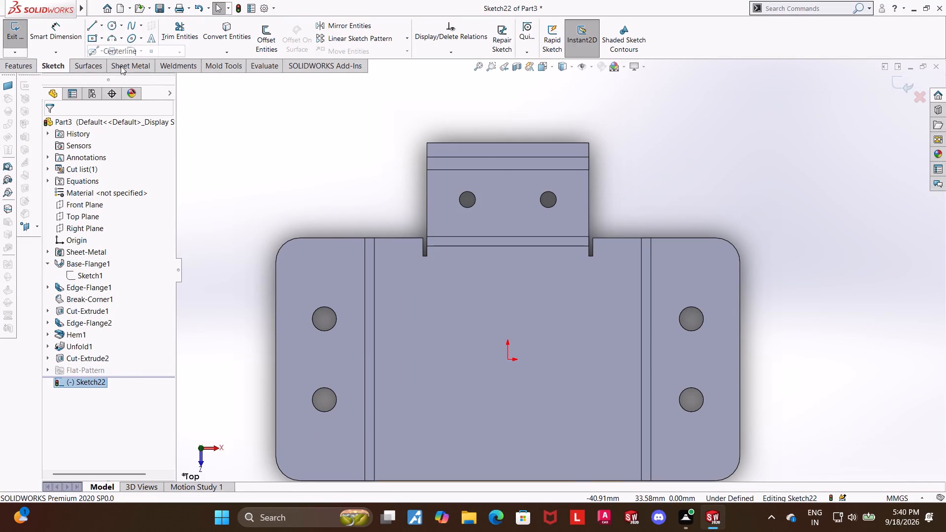
left_click(507, 359)
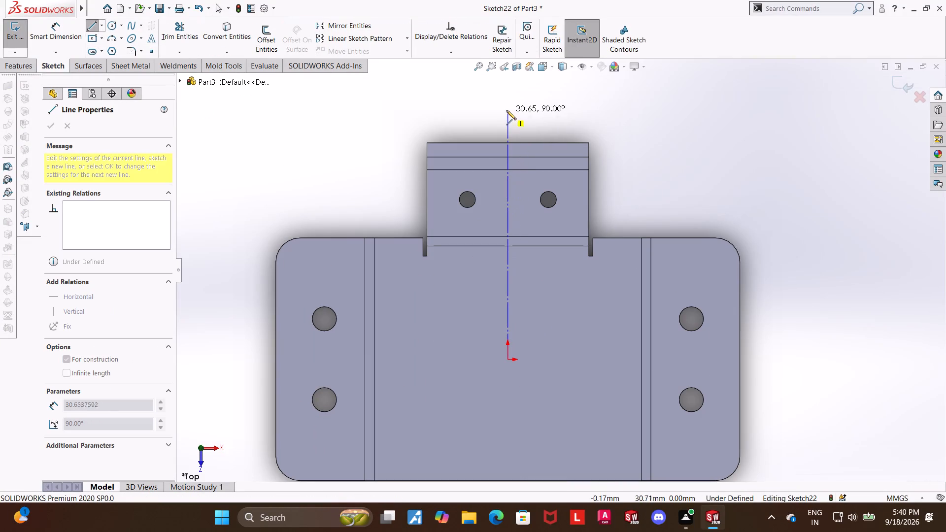
left_click(507, 110)
key("Escape")
key("Escape")
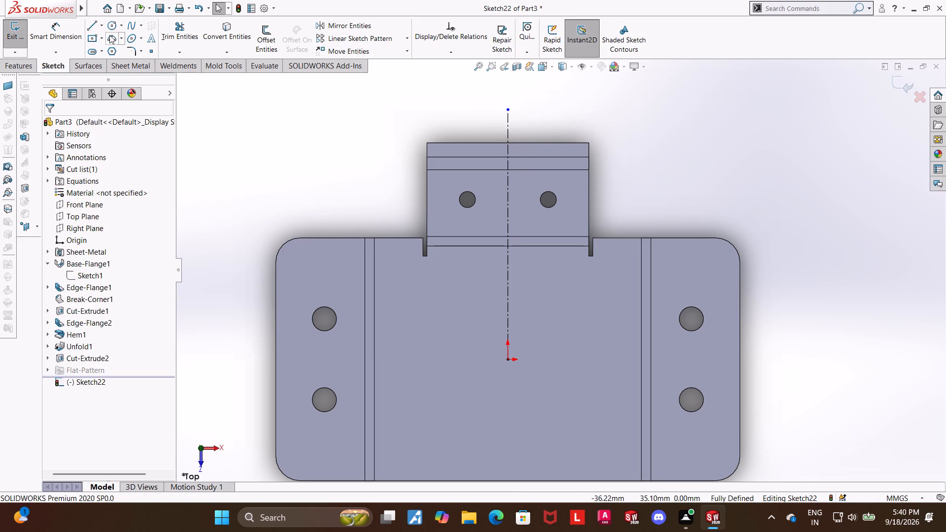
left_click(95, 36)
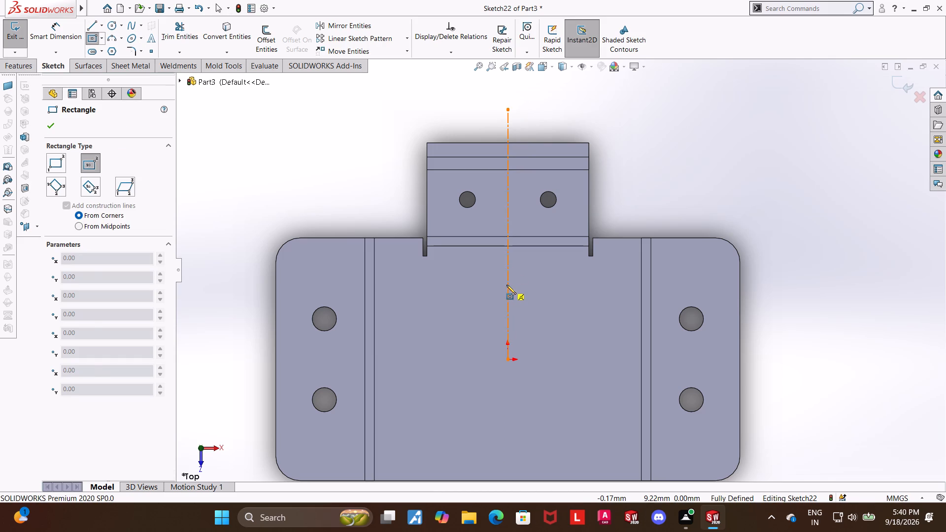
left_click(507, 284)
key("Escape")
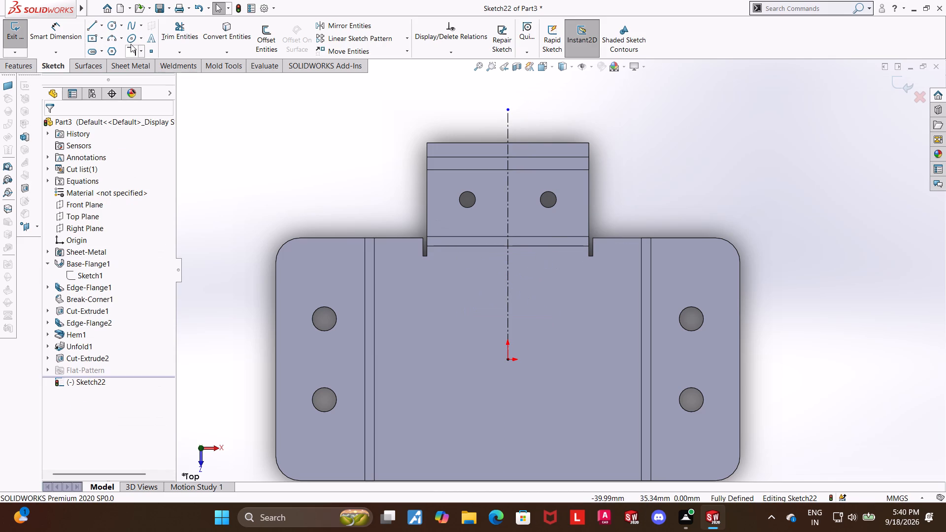
Draw a center rectangle about 16 by 10 mm, centered on the vertical centerline below the center flange.
left_click(93, 36)
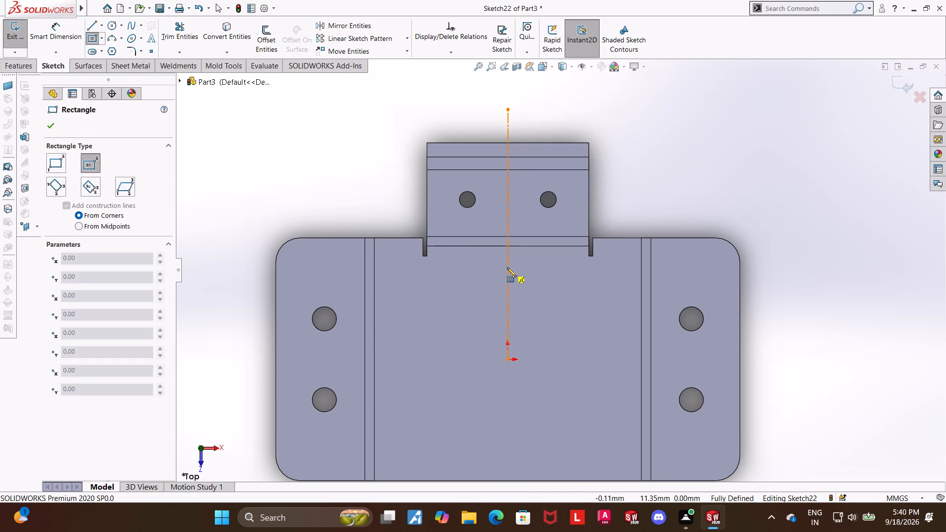
left_click(507, 267)
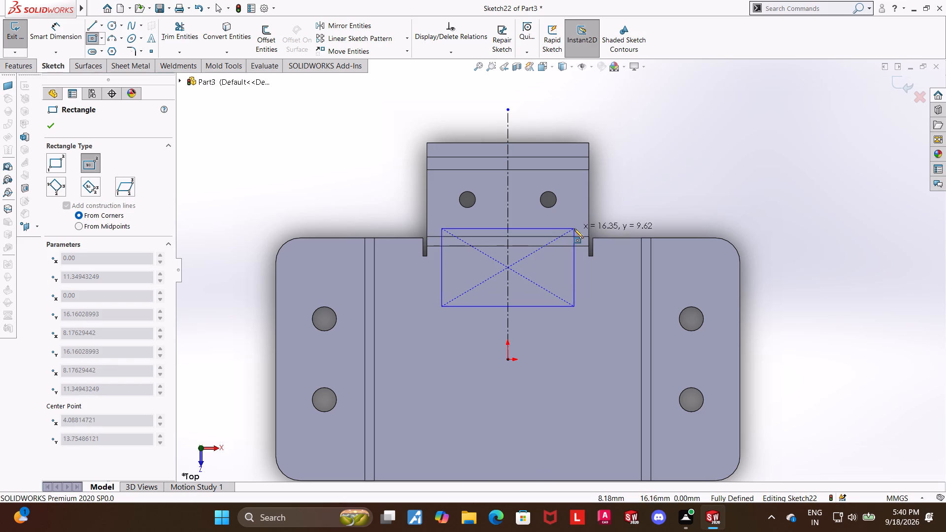
left_click(574, 229)
key("Escape")
key("Escape")
Dimension the rectangle's vertical side to 4 mm.
left_click(46, 37)
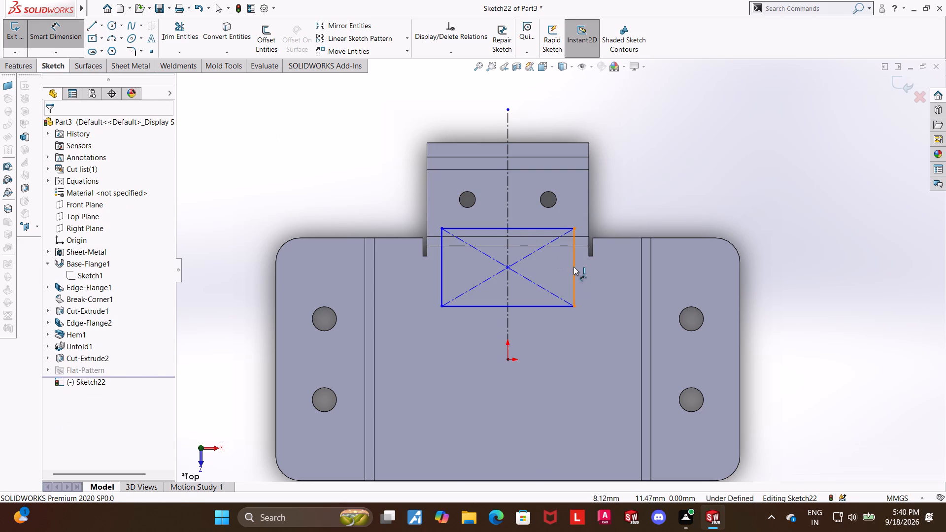
left_click(574, 266)
left_click(585, 272)
key("4")
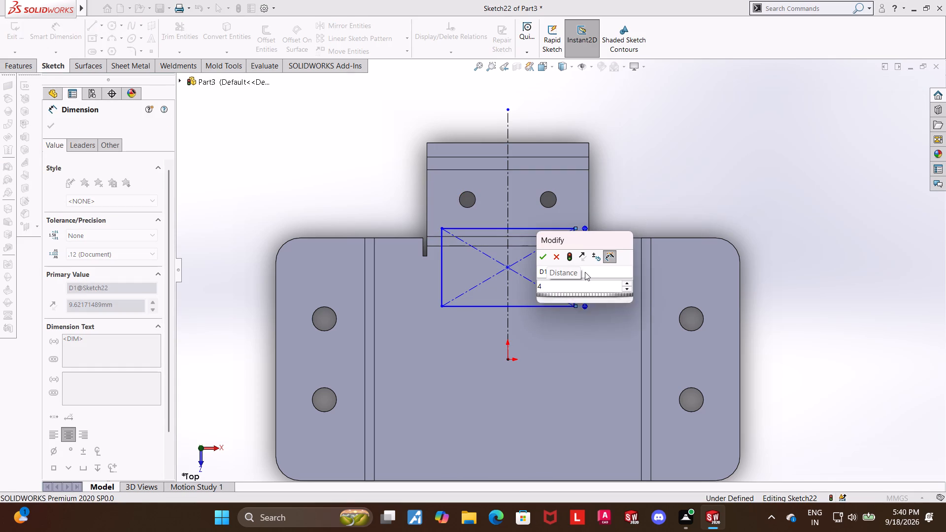
key("Return")
key("Escape")
key("Escape")
Dimension the rectangle's horizontal side to 10 mm.
left_click(69, 35)
scroll(596, 299, "down", 1)
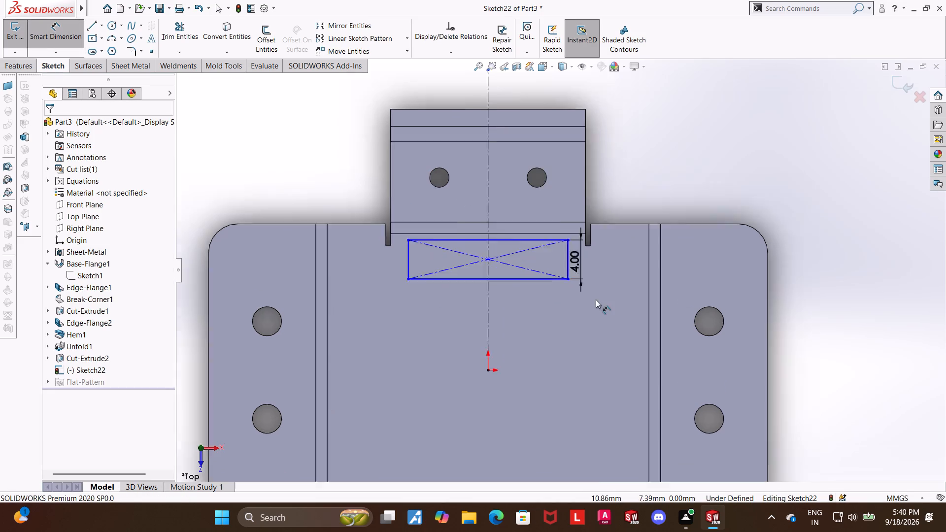
scroll(596, 299, "down", 1)
left_click(514, 273)
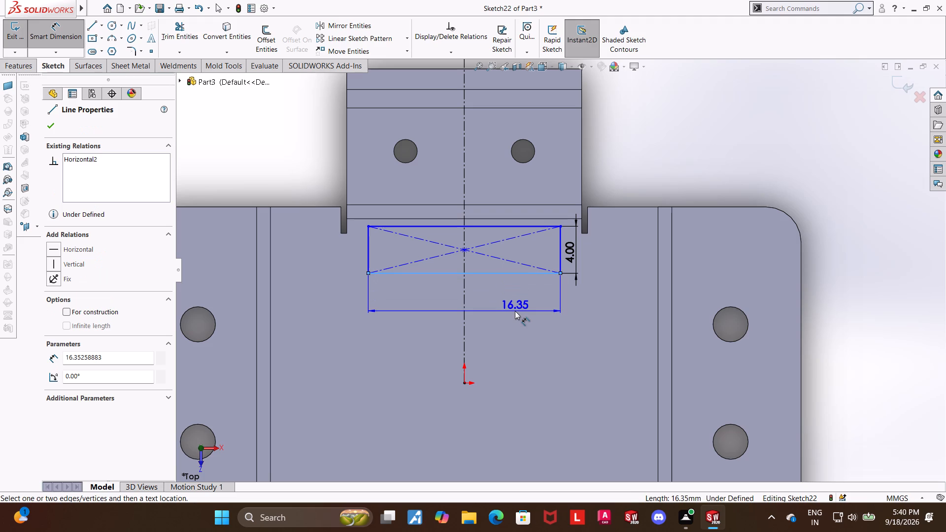
left_click(515, 311)
type("10")
key("Return")
key("Escape")
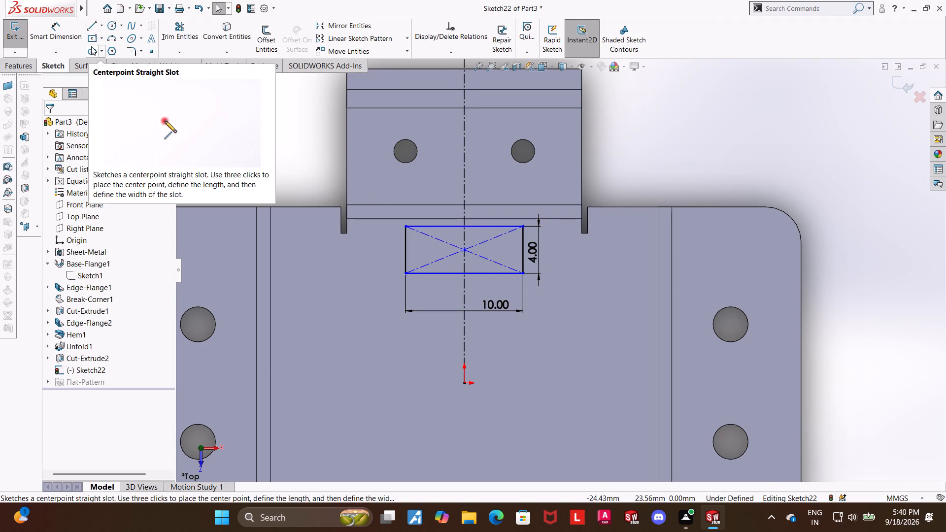
key("Escape")
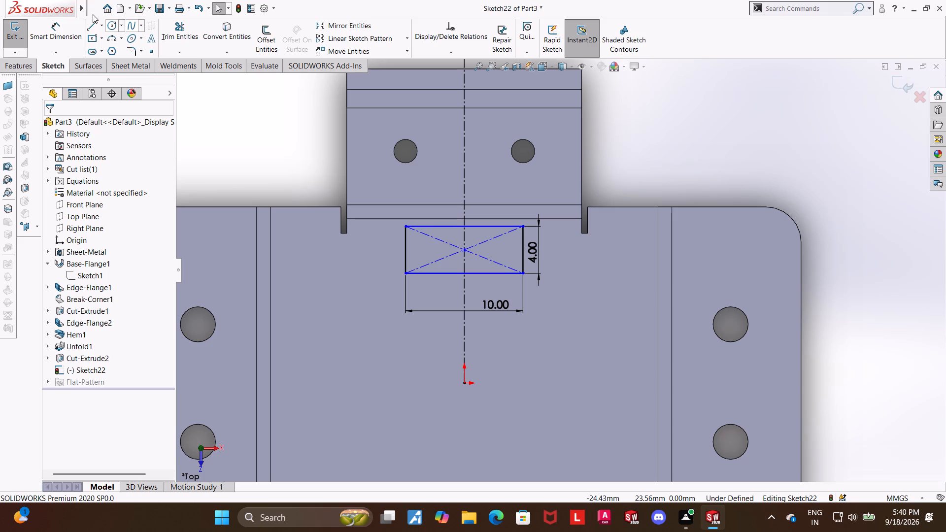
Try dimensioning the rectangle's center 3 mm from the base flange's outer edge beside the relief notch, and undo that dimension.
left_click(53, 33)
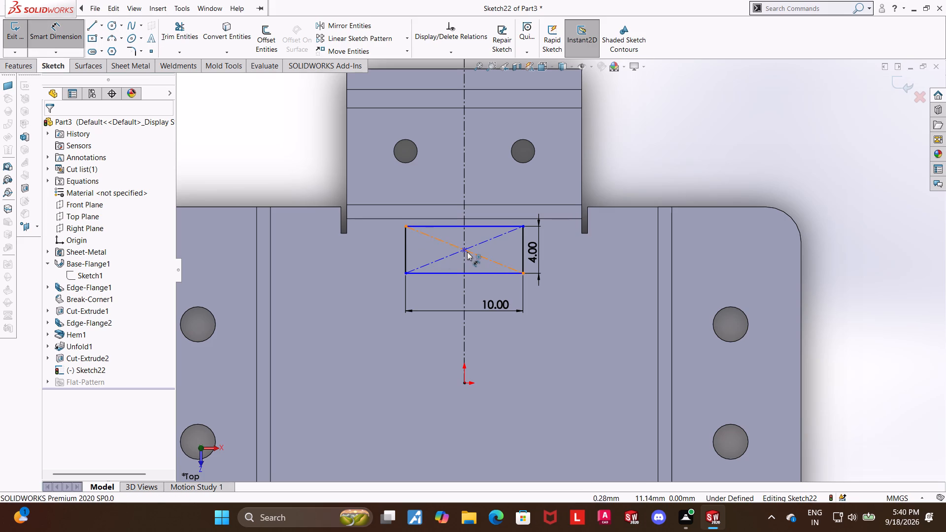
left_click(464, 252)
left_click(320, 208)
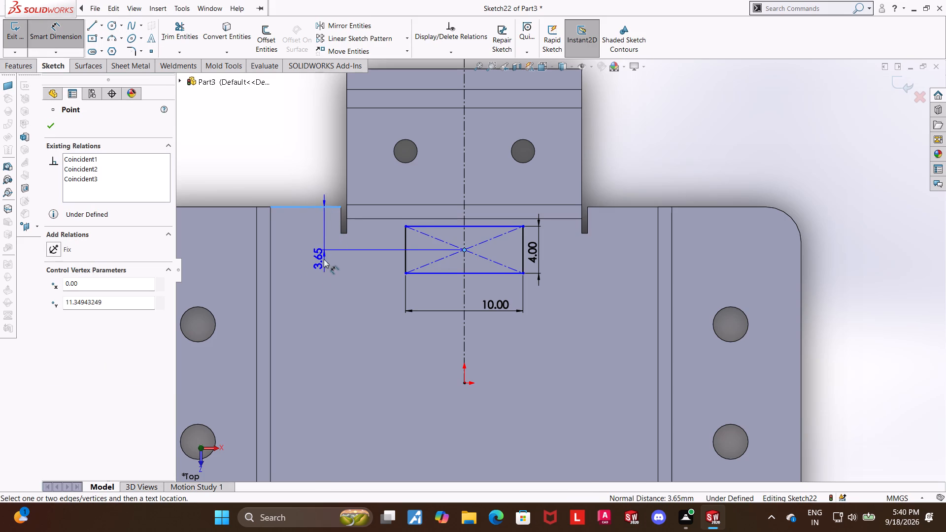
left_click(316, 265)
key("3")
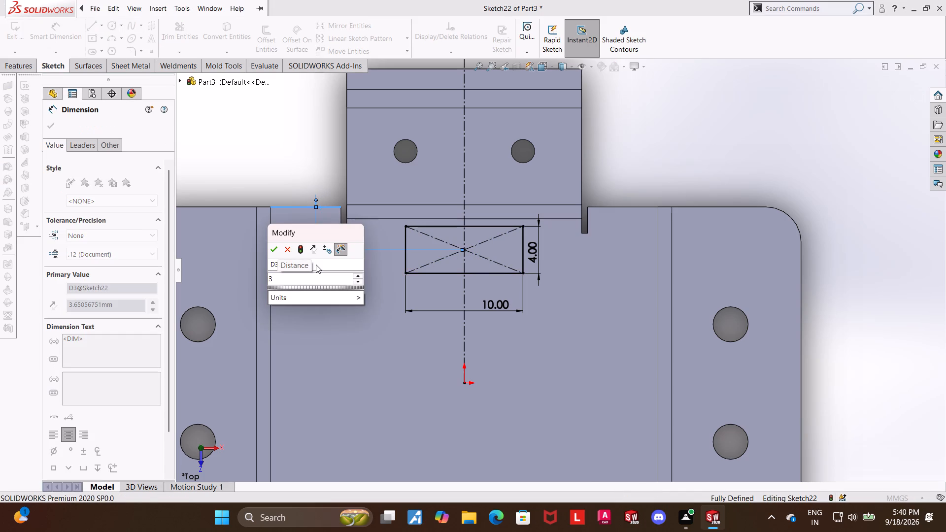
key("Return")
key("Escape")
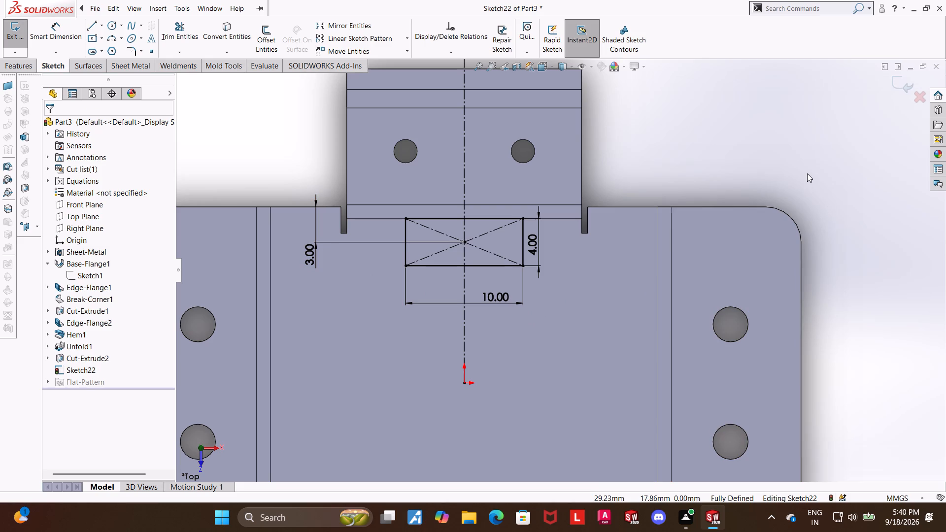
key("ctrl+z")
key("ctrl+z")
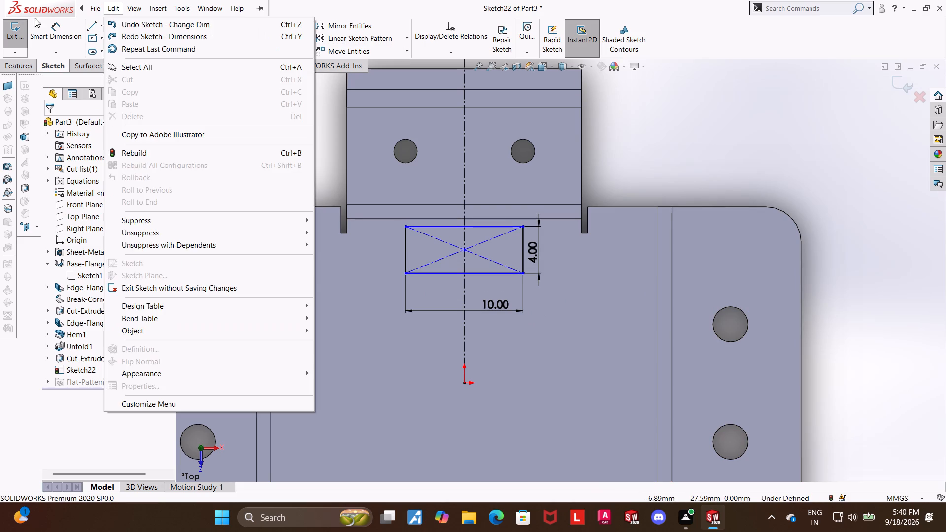
Dimension the rectangle's lower side 3 mm from the base flange's outer edge beside the relief notch.
left_click(44, 30)
left_click(437, 274)
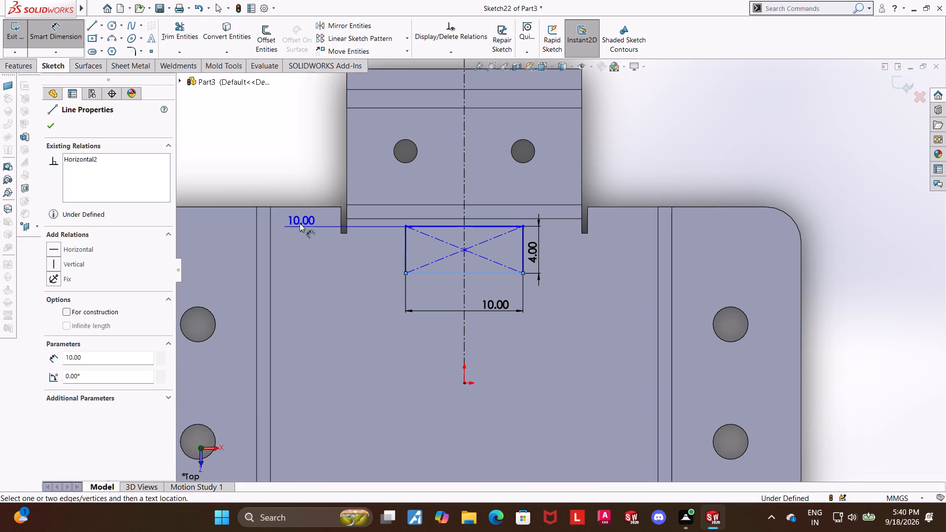
left_click(304, 208)
left_click(298, 241)
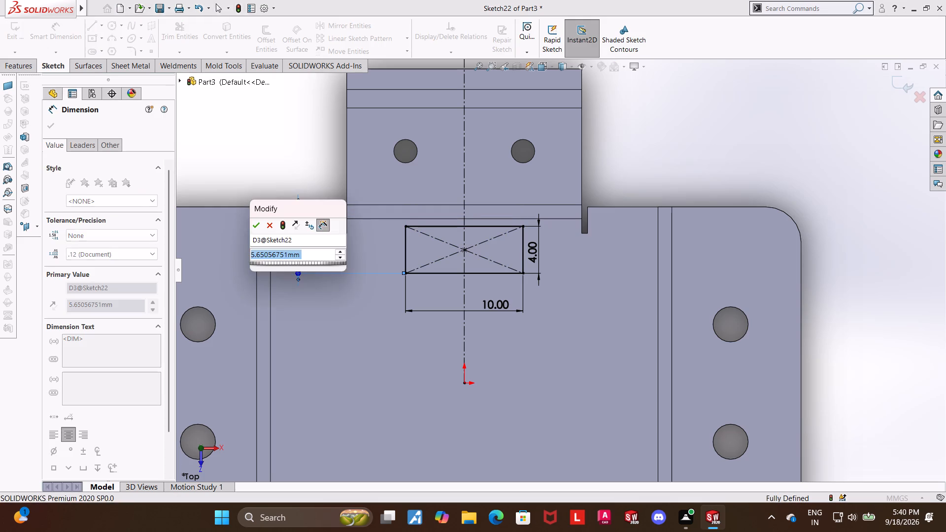
key("3")
key("Return")
key("Escape")
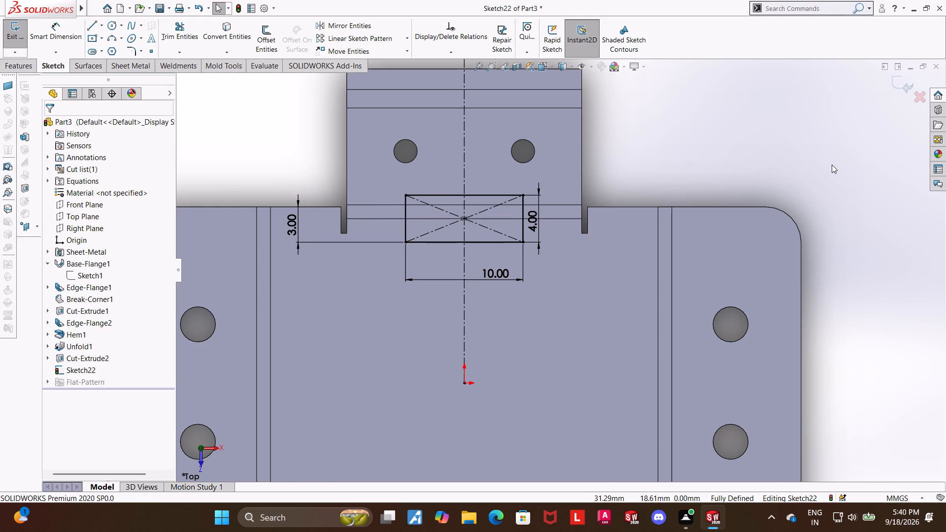
Exit the sketch and cut-extrude the rectangle through the sheet with the depth linked to the sheet thickness.
left_click(896, 88)
middle_click_drag(787, 171, 814, 168)
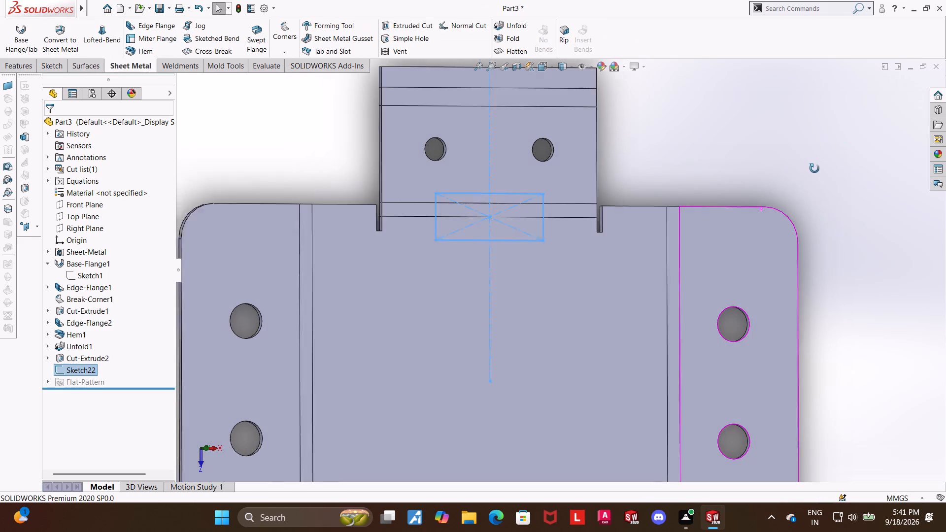
middle_click_drag(814, 168, 819, 168)
left_click(402, 23)
middle_click_drag(798, 145, 836, 151)
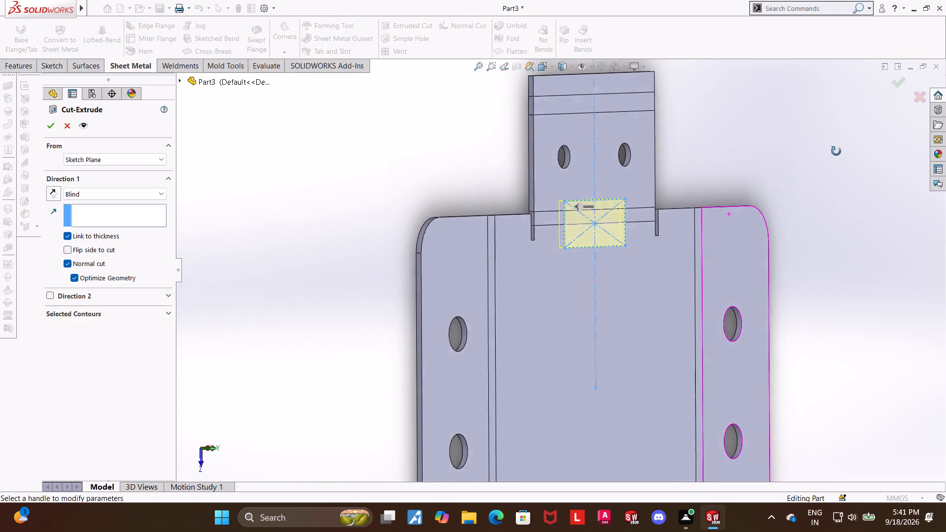
middle_click_drag(836, 151, 844, 152)
left_click(50, 131)
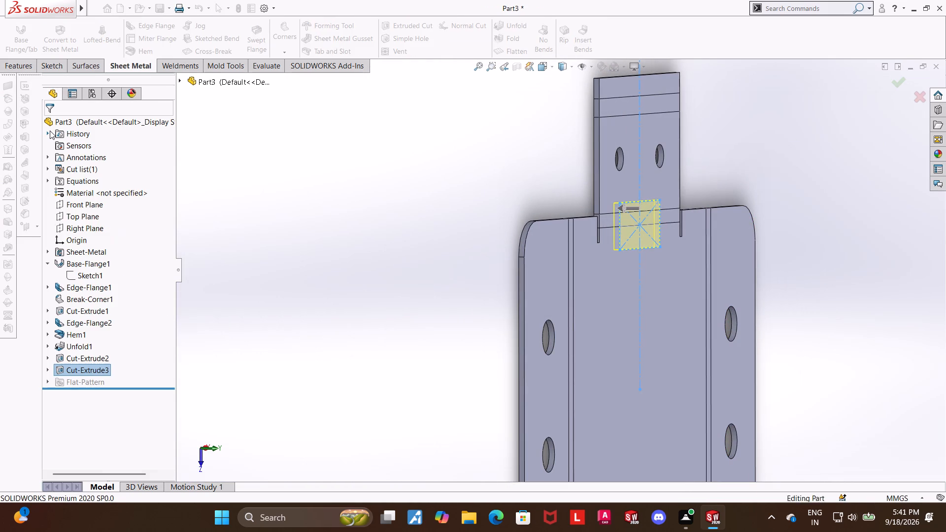
left_click(339, 240)
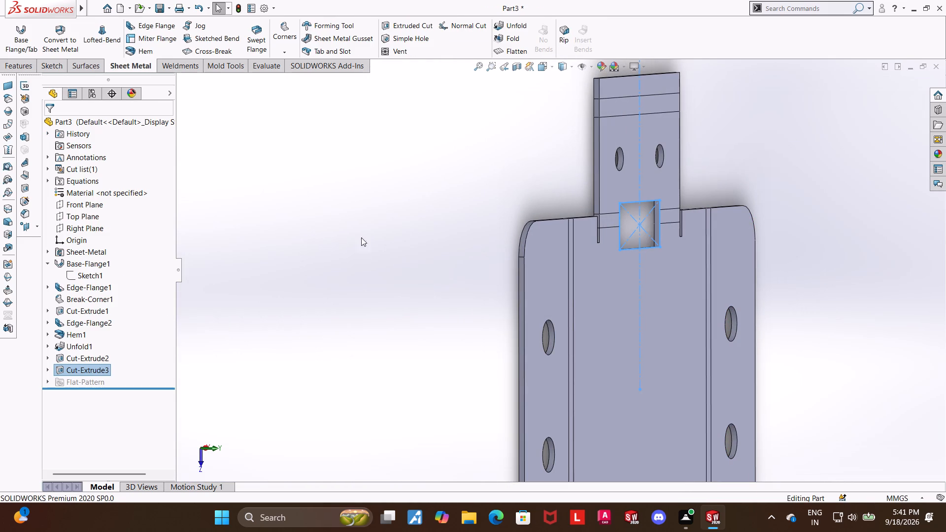
Fold all the bends back with the base flange's face held fixed.
middle_click_drag(387, 236, 375, 223)
scroll(382, 228, "up", 2)
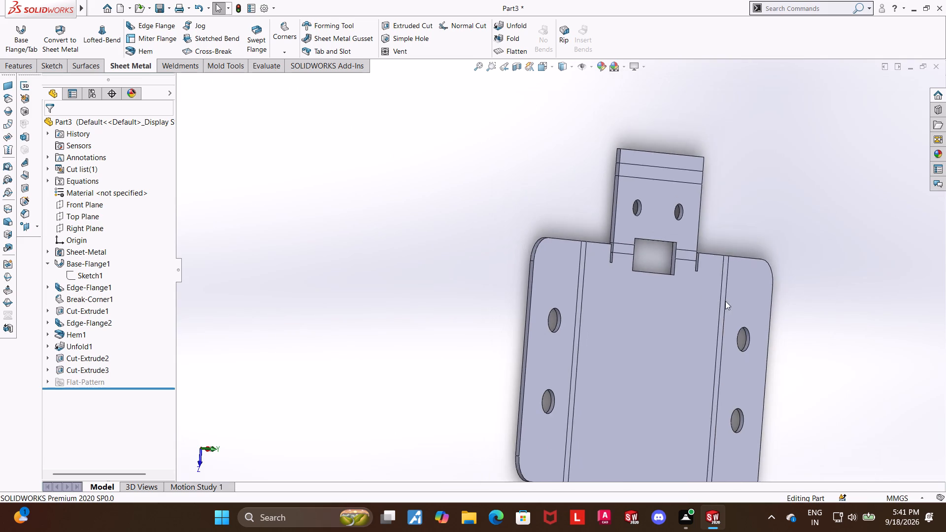
scroll(725, 301, "up", 3)
scroll(698, 302, "down", 2)
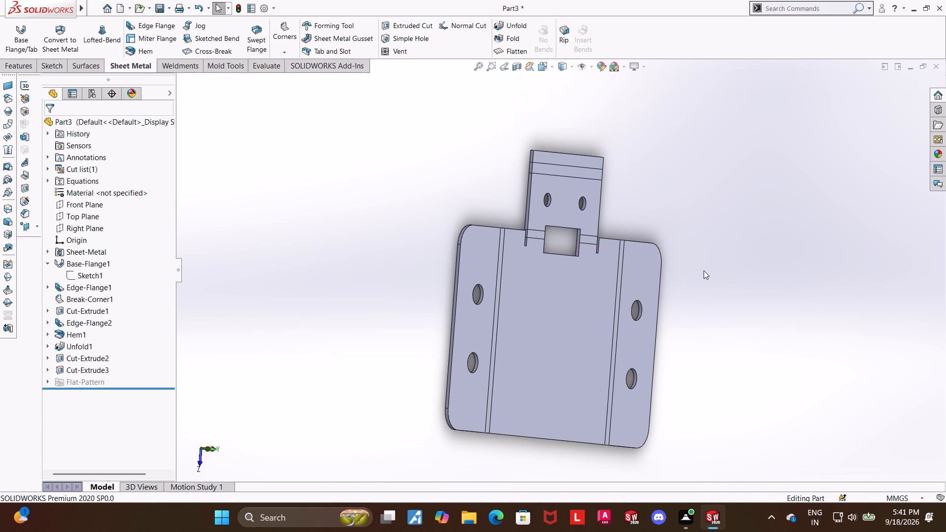
middle_click_drag(703, 267, 668, 221)
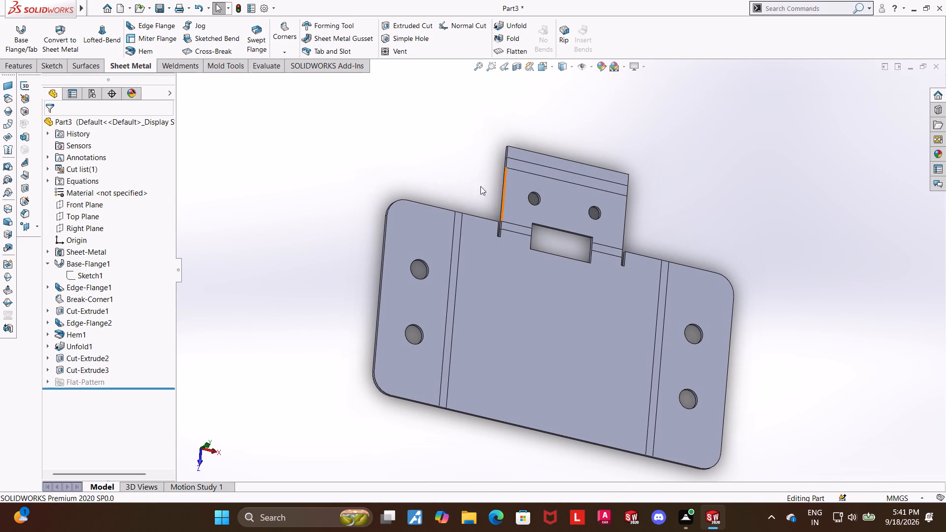
middle_click_drag(417, 138, 414, 157)
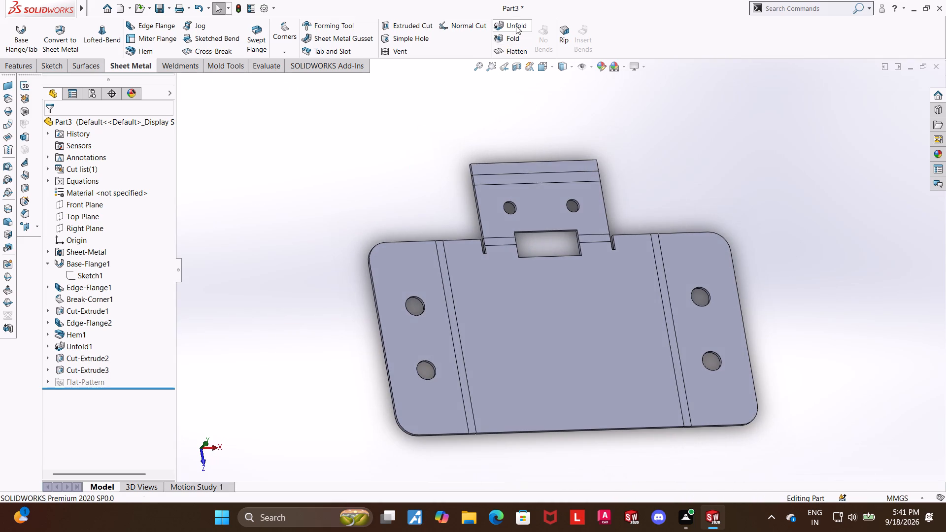
left_click(511, 39)
left_click(102, 232)
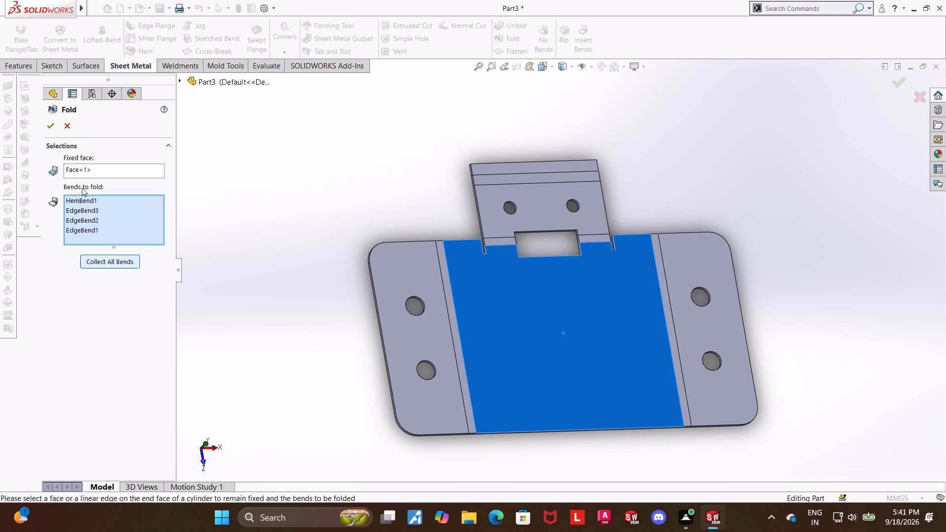
left_click(54, 130)
Flatten the folded bracket into its flat pattern.
middle_click_drag(755, 363, 738, 223)
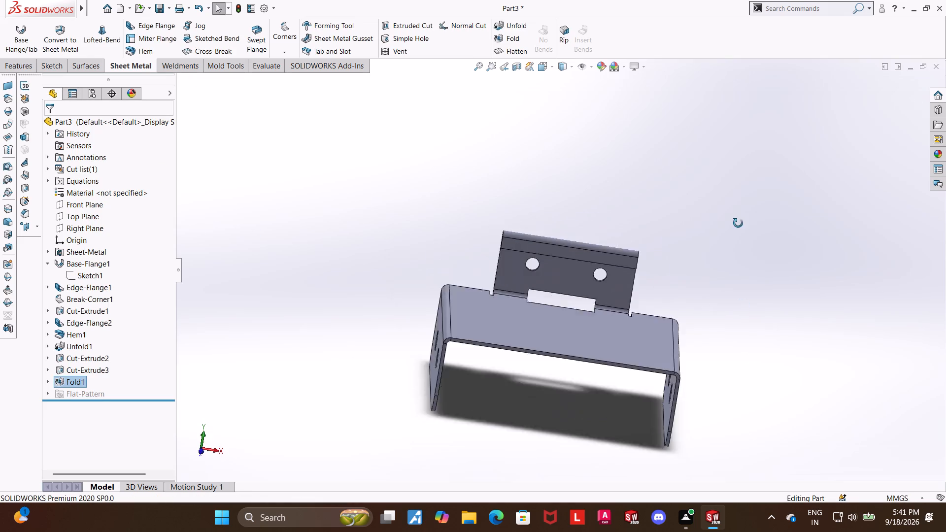
middle_click_drag(738, 223, 777, 239)
scroll(728, 330, "down", 1)
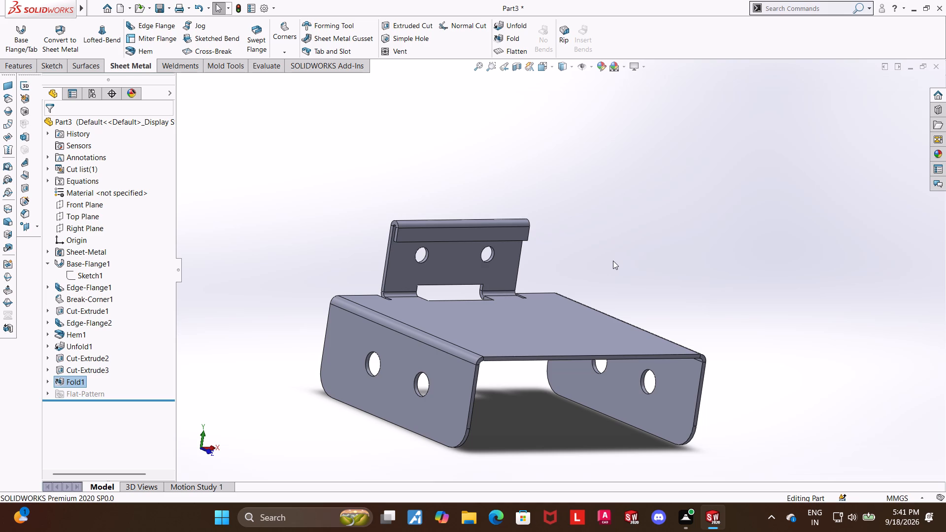
left_click(514, 51)
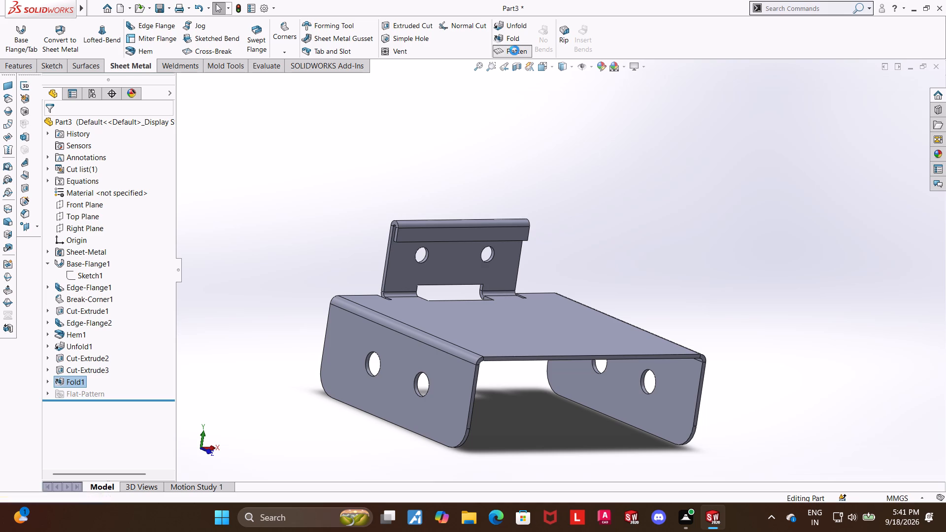
Start a DXF/DWG export of the flat pattern, saving it as a Dwg file named Part3 in Downloads.
middle_click_drag(471, 157, 452, 222)
scroll(450, 218, "down", 1)
scroll(463, 235, "up", 1)
scroll(500, 304, "up", 3)
middle_click_drag(700, 217, 687, 273)
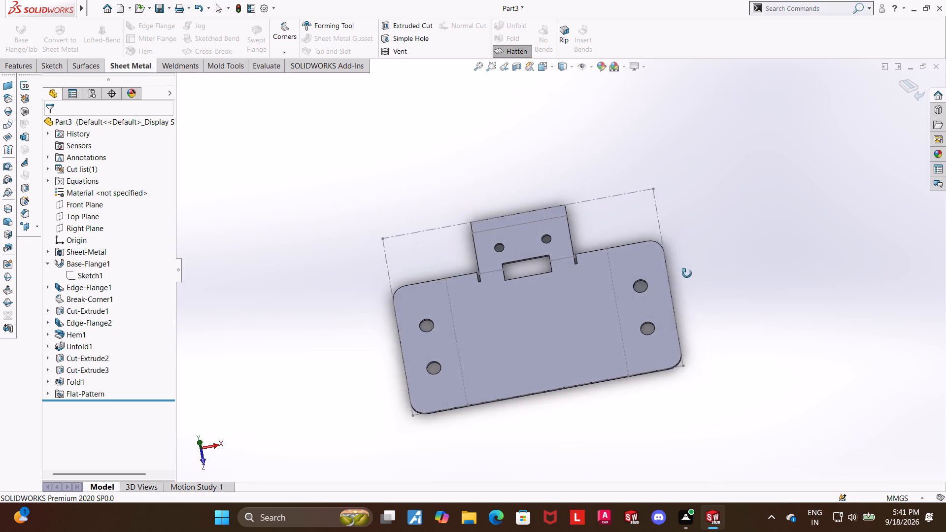
middle_click_drag(687, 273, 697, 269)
right_click(538, 316)
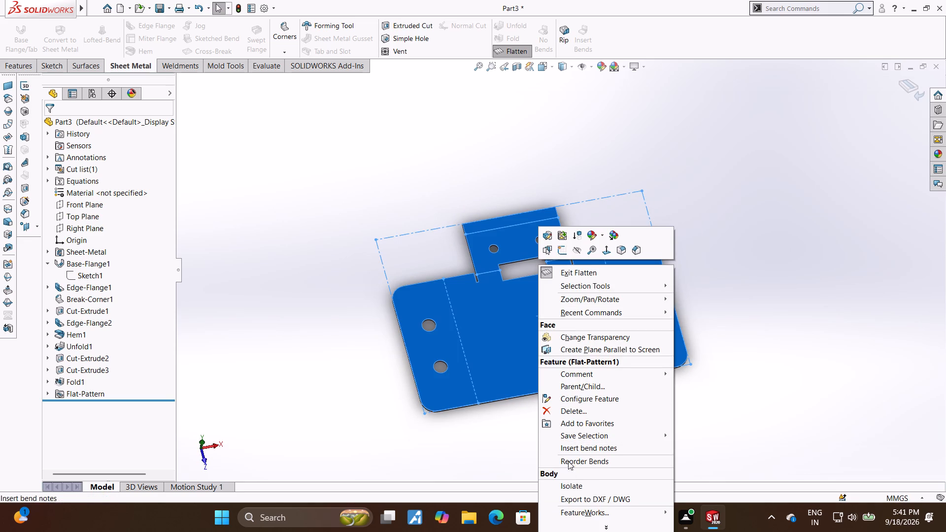
left_click(572, 500)
left_click(439, 303)
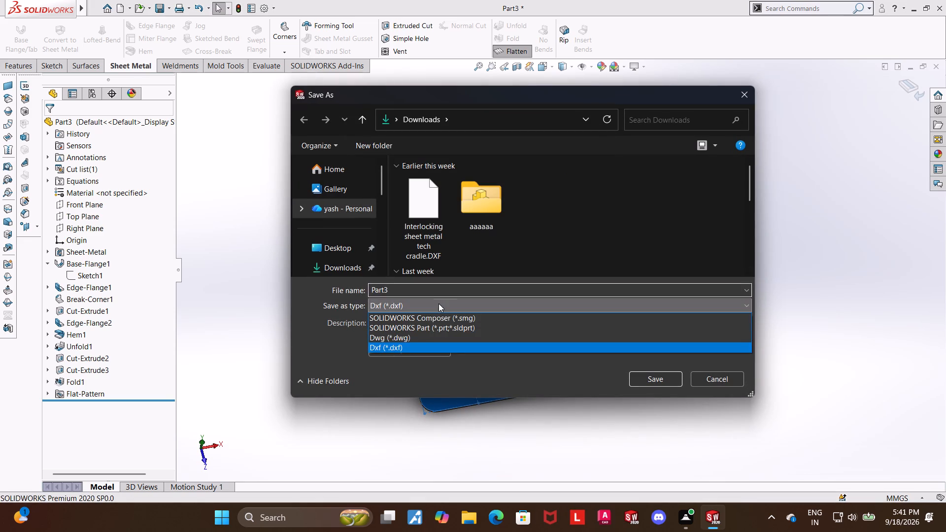
left_click(420, 335)
left_click(668, 376)
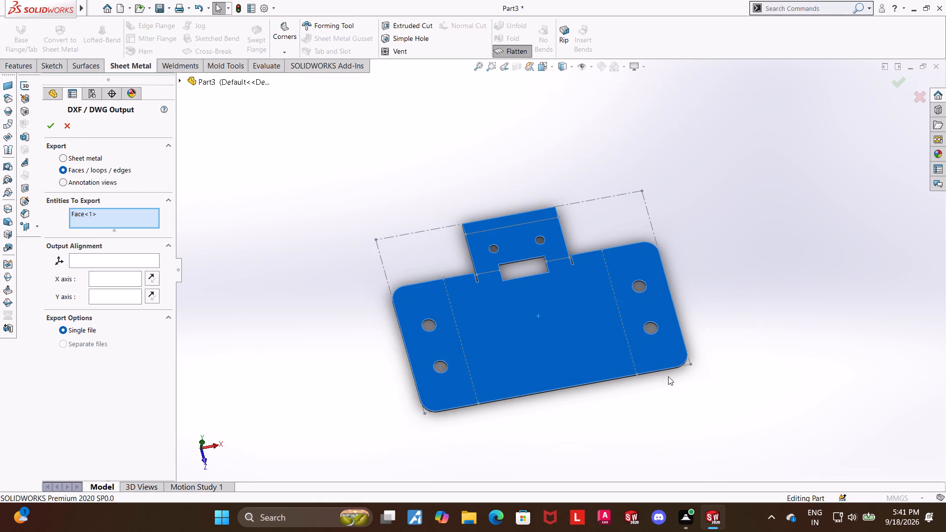
Export the flat pattern as sheet metal, adding hidden edges, bend lines, sketches and the bounding box to the geometry, and save the DWG.
left_click(64, 158)
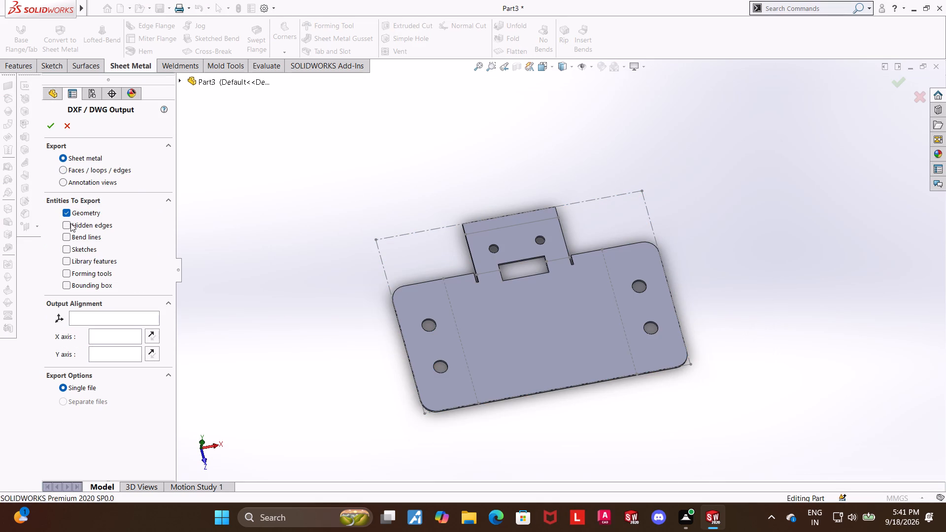
left_click(68, 228)
left_click(68, 239)
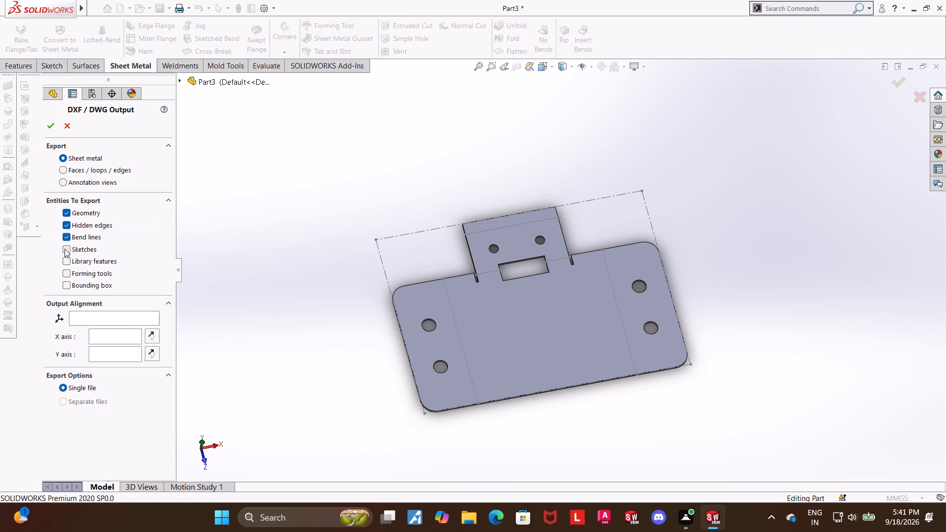
left_click(65, 249)
left_click(67, 284)
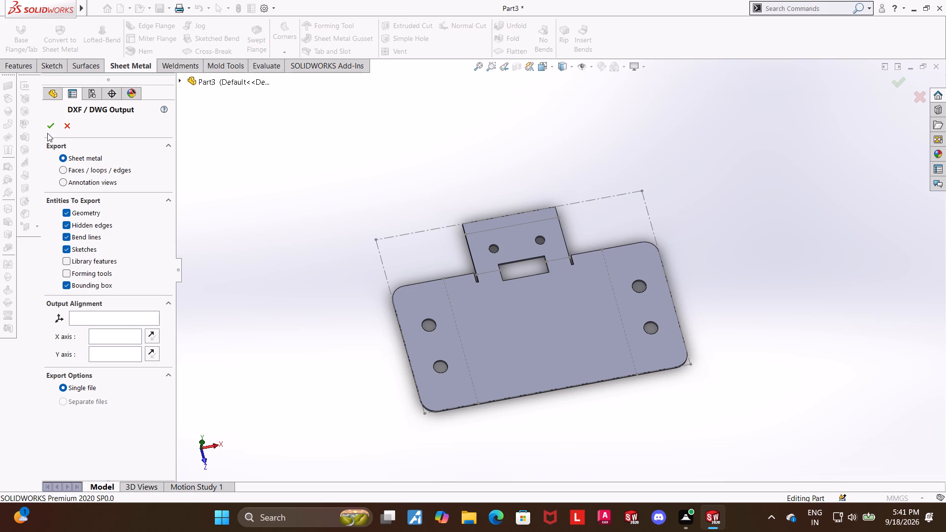
left_click(47, 130)
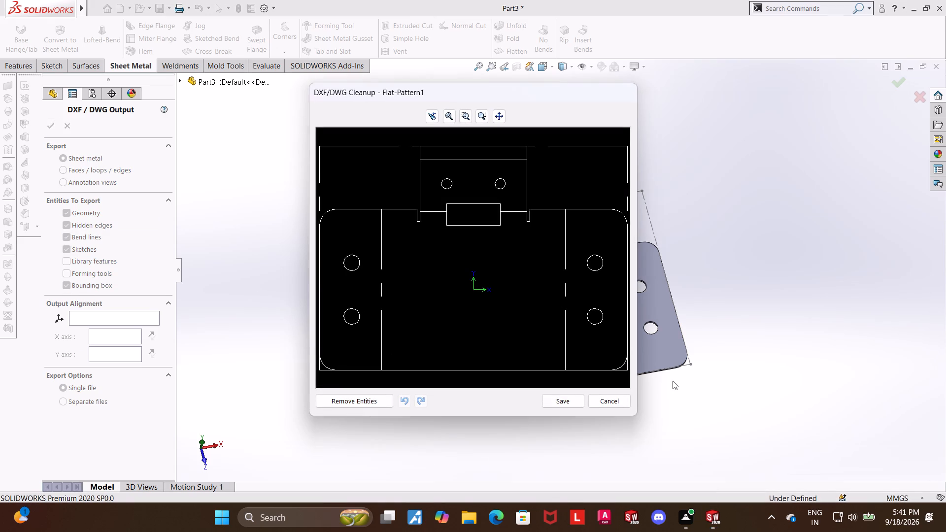
left_click(553, 404)
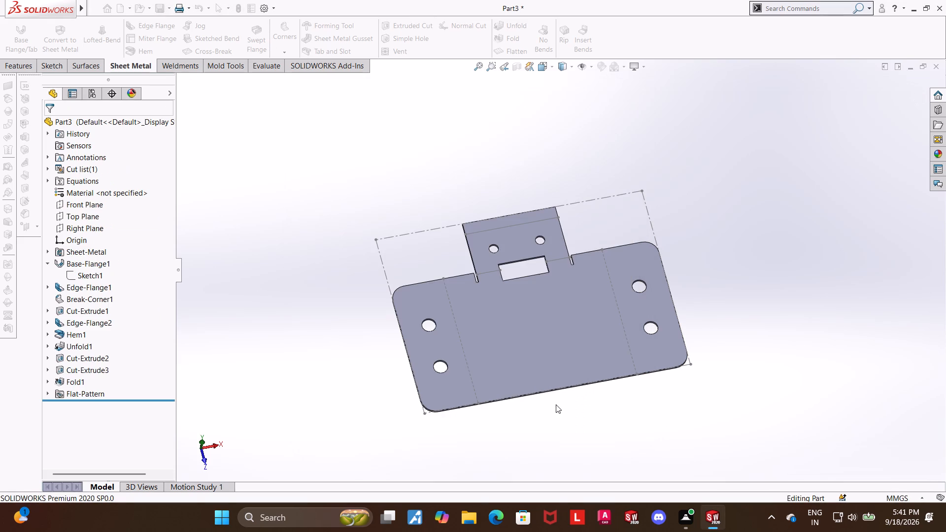
Exit the flat pattern to return the bracket to its folded state.
left_click(520, 53)
Examine the folded bracket's flanges, hem, holes and rectangular cutout from several angles.
middle_click_drag(674, 299, 671, 242)
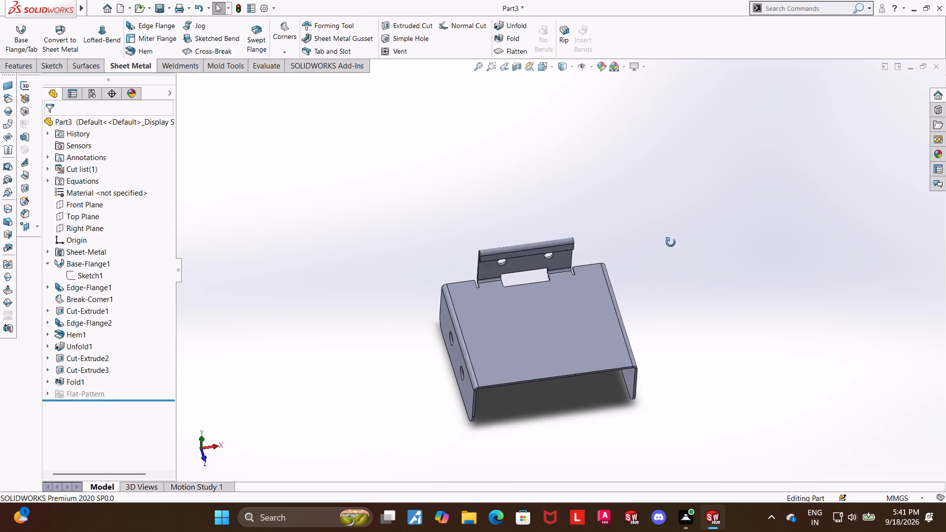
middle_click_drag(671, 242, 670, 202)
scroll(568, 285, "down", 3)
scroll(642, 300, "up", 4)
scroll(515, 335, "down", 3)
middle_click_drag(534, 344, 570, 313)
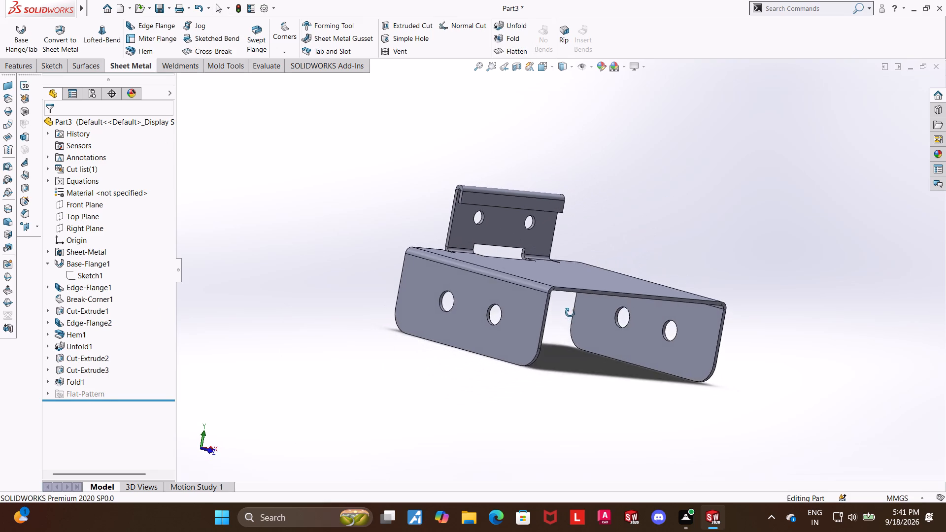
middle_click_drag(570, 313, 573, 321)
scroll(642, 207, "down", 1)
middle_click_drag(646, 218, 676, 193)
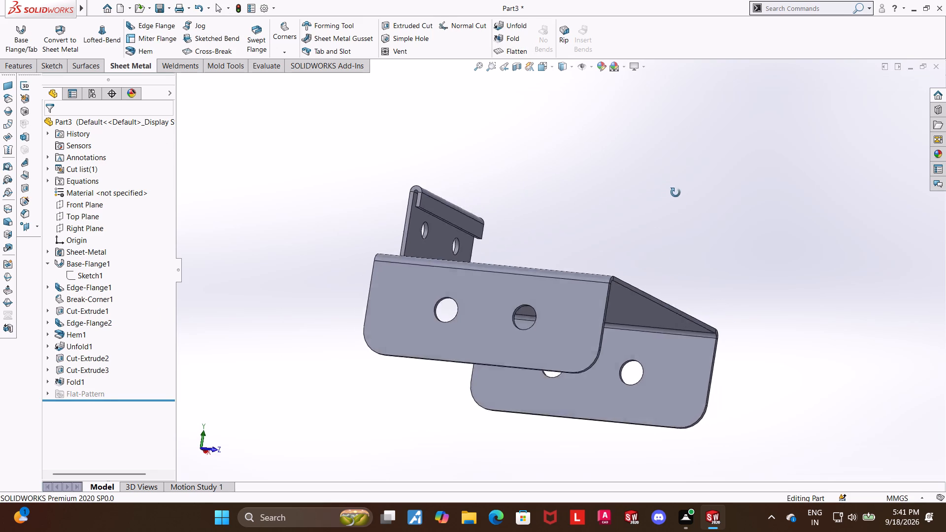
middle_click_drag(676, 193, 650, 231)
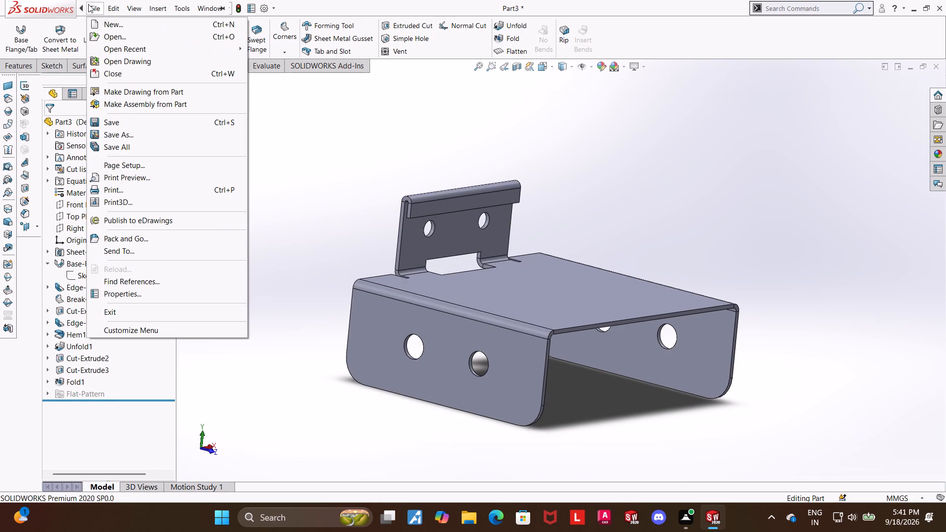
Start saving the bracket as a SOLIDWORKS part file in Downloads.
left_click(114, 136)
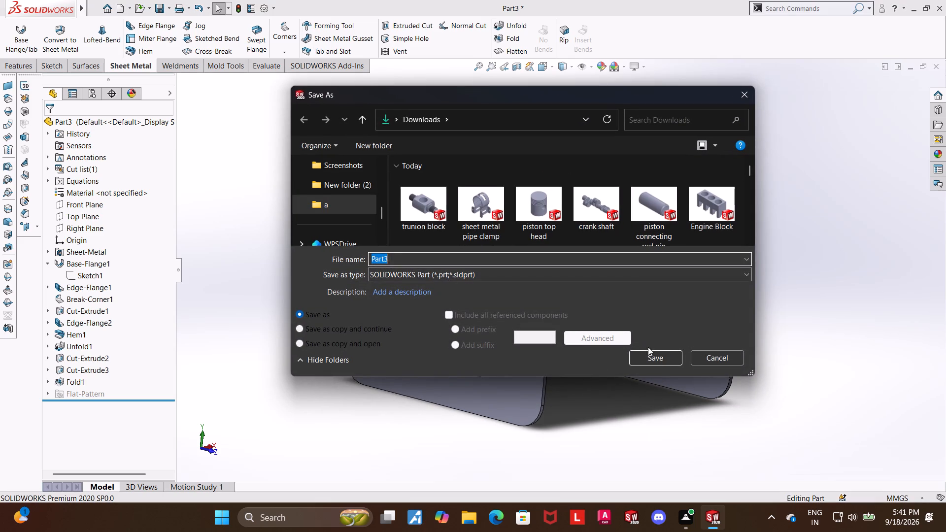
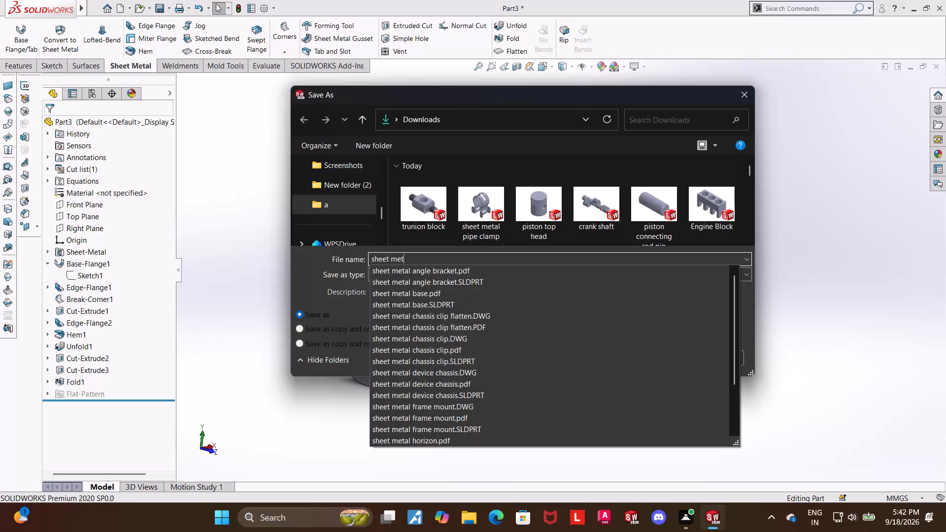
Name the part file "sheet metal sensor bracket" and save it in Downloads as a SOLIDWORKS part.
key("BackSpace")
key("space")
type("sensor bracket")
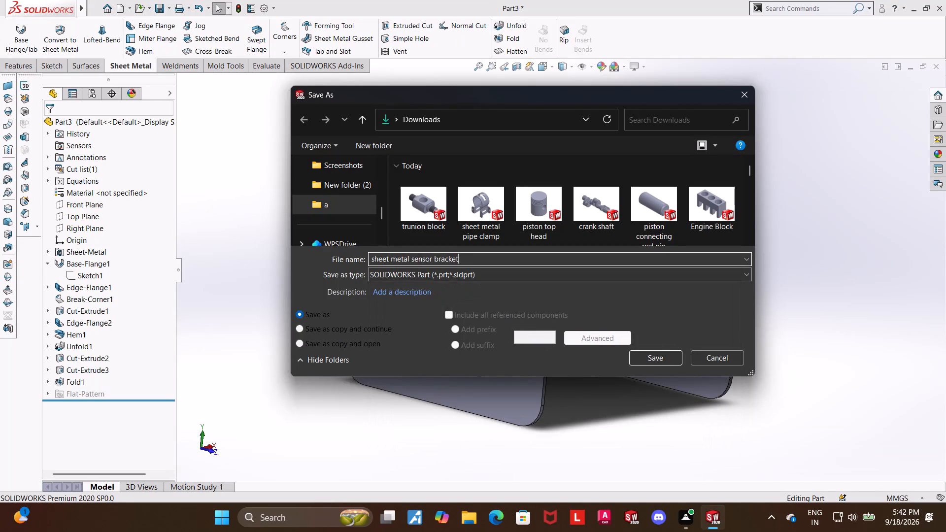
key("space")
left_click(646, 357)
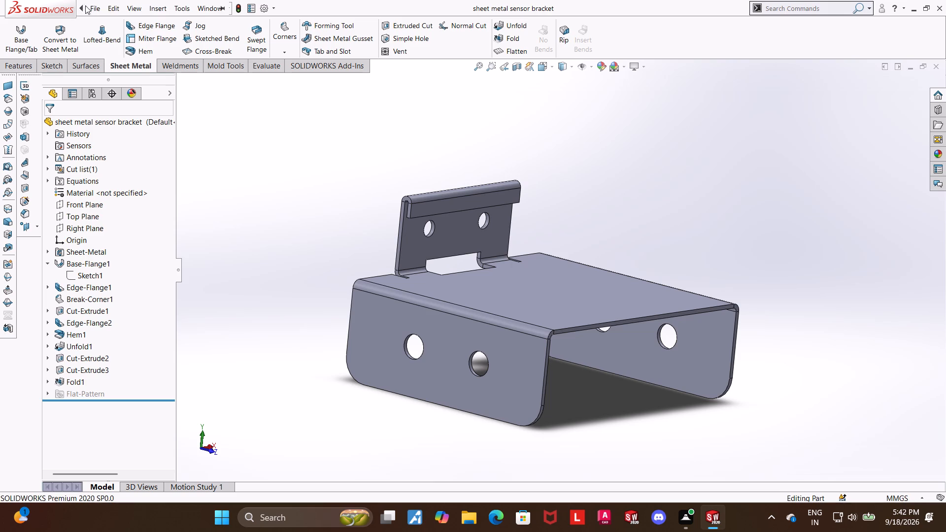
Save a copy of the folded bracket in Downloads as an Adobe PDF named "sheet metal sensor bracket".
left_click(111, 128)
left_click(115, 138)
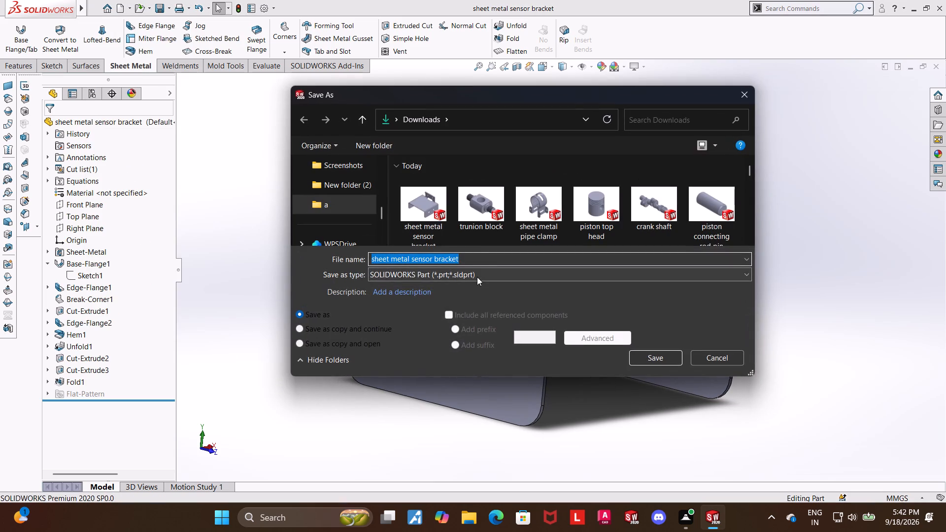
left_click(476, 277)
left_click(515, 78)
left_click(648, 383)
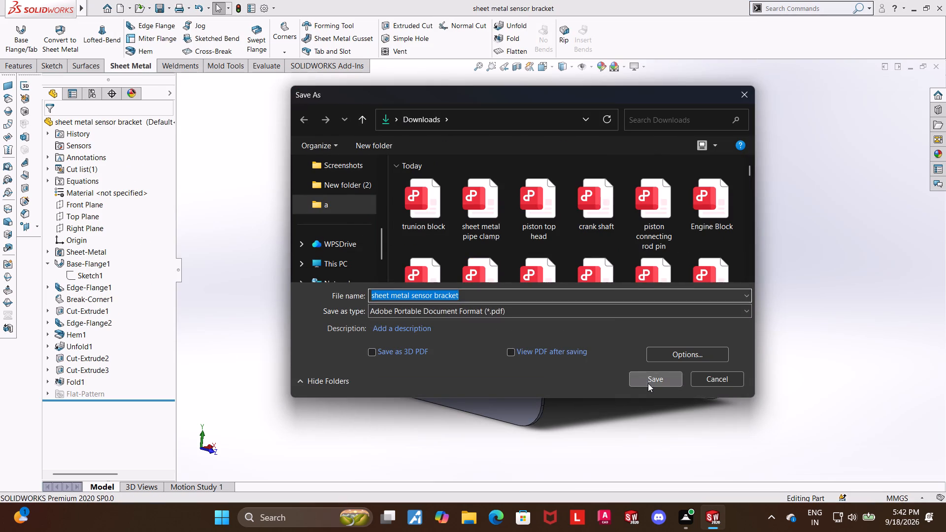